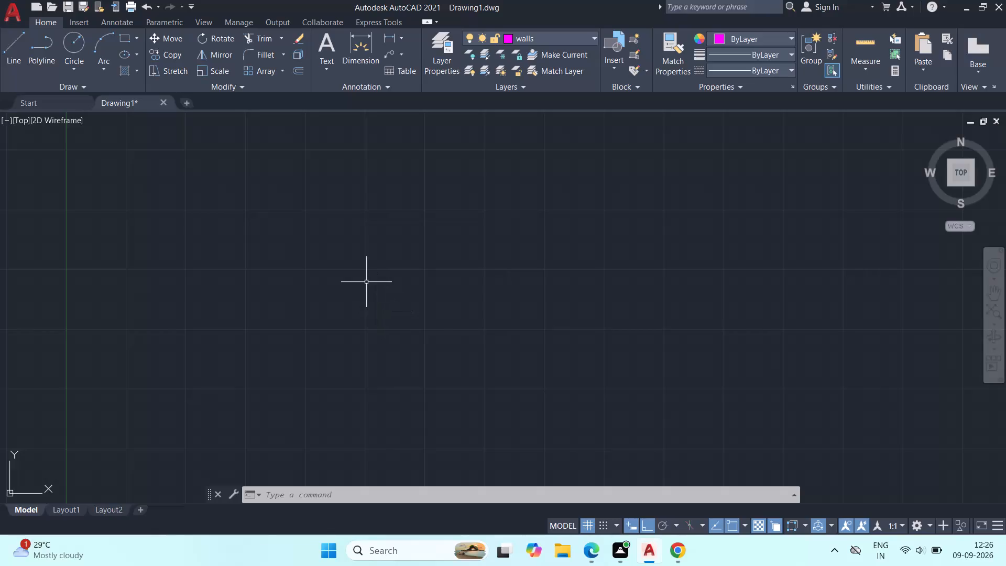
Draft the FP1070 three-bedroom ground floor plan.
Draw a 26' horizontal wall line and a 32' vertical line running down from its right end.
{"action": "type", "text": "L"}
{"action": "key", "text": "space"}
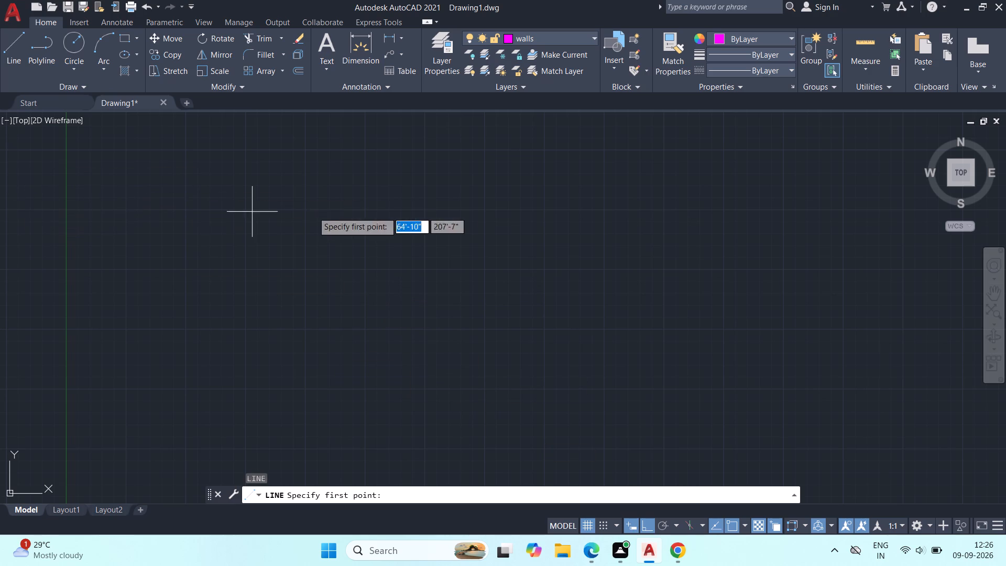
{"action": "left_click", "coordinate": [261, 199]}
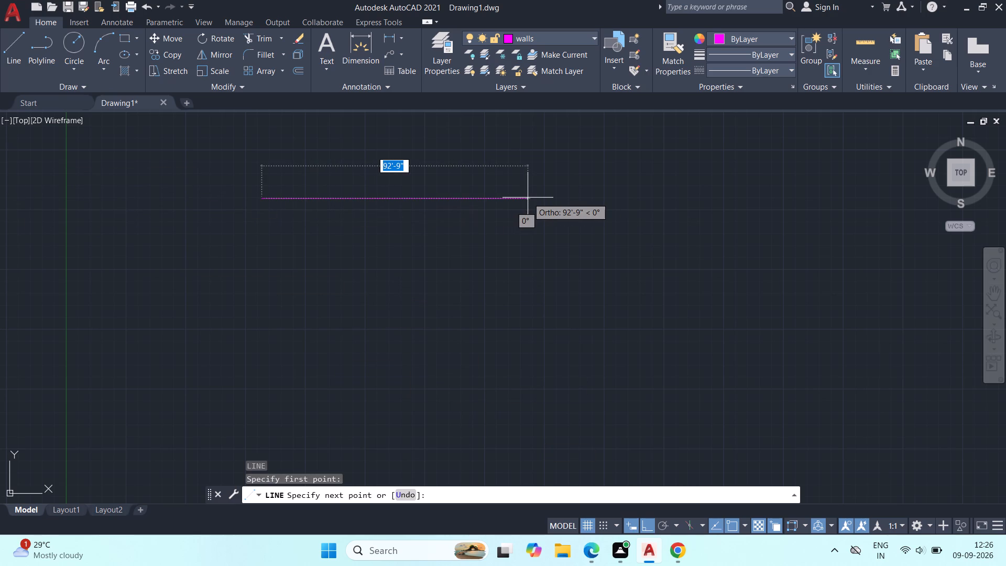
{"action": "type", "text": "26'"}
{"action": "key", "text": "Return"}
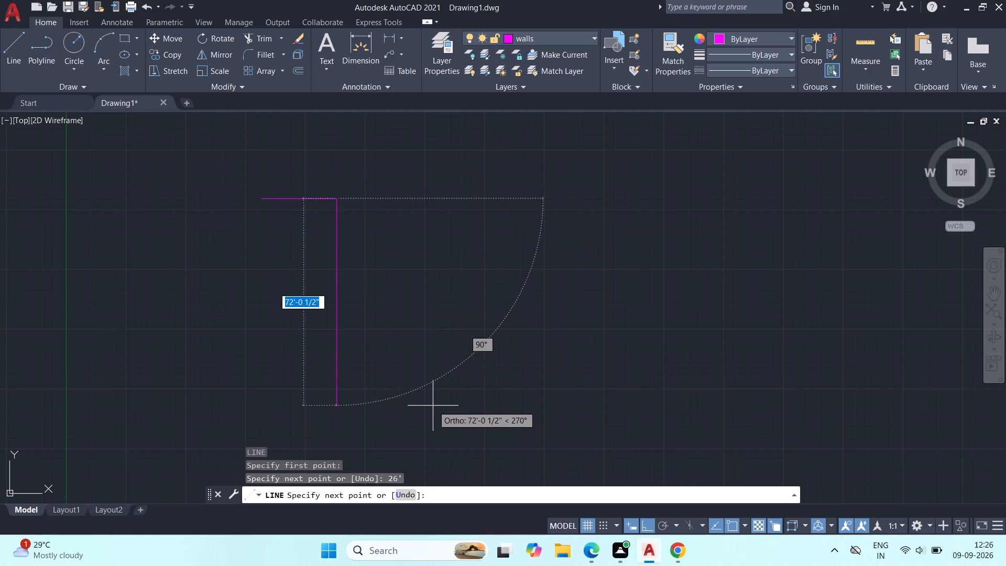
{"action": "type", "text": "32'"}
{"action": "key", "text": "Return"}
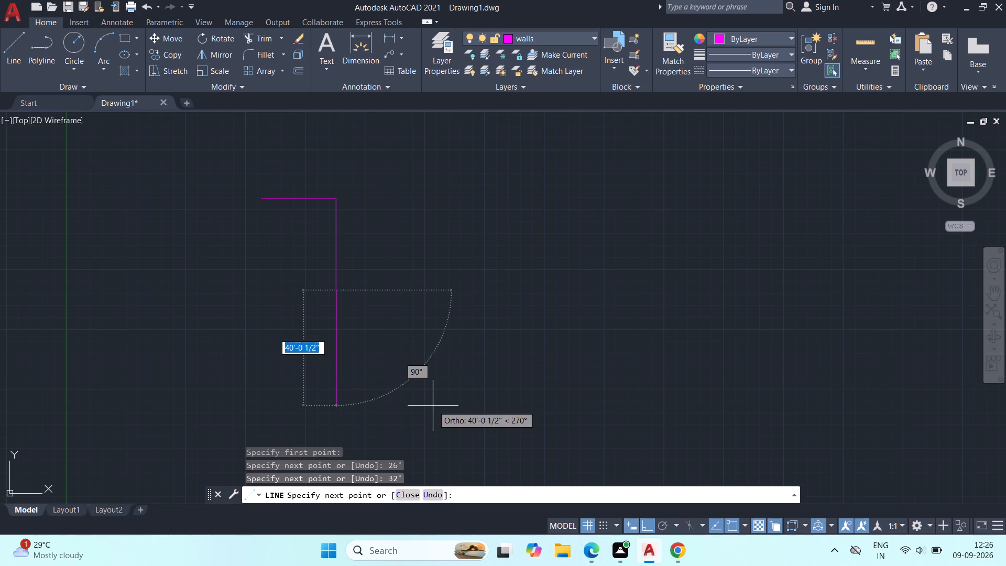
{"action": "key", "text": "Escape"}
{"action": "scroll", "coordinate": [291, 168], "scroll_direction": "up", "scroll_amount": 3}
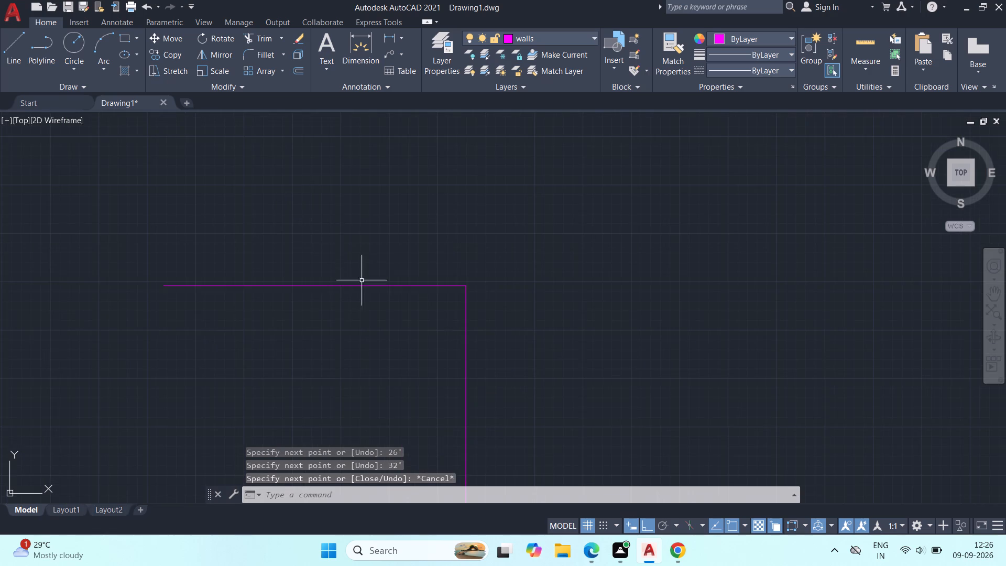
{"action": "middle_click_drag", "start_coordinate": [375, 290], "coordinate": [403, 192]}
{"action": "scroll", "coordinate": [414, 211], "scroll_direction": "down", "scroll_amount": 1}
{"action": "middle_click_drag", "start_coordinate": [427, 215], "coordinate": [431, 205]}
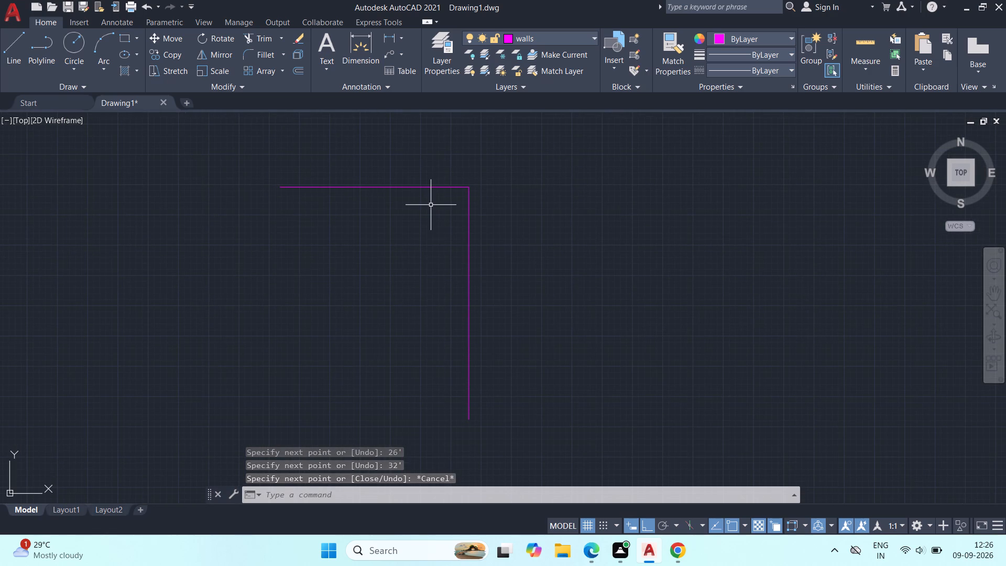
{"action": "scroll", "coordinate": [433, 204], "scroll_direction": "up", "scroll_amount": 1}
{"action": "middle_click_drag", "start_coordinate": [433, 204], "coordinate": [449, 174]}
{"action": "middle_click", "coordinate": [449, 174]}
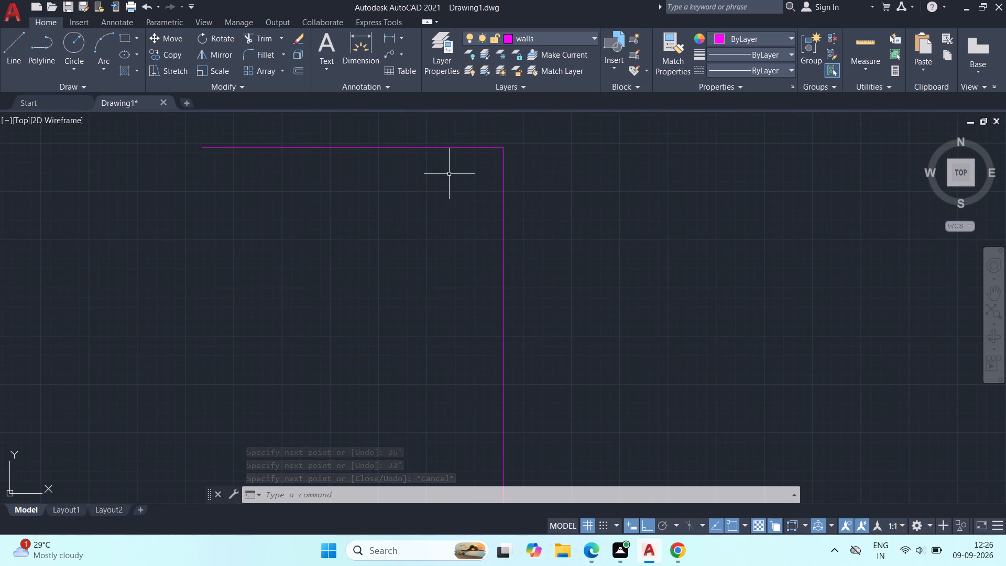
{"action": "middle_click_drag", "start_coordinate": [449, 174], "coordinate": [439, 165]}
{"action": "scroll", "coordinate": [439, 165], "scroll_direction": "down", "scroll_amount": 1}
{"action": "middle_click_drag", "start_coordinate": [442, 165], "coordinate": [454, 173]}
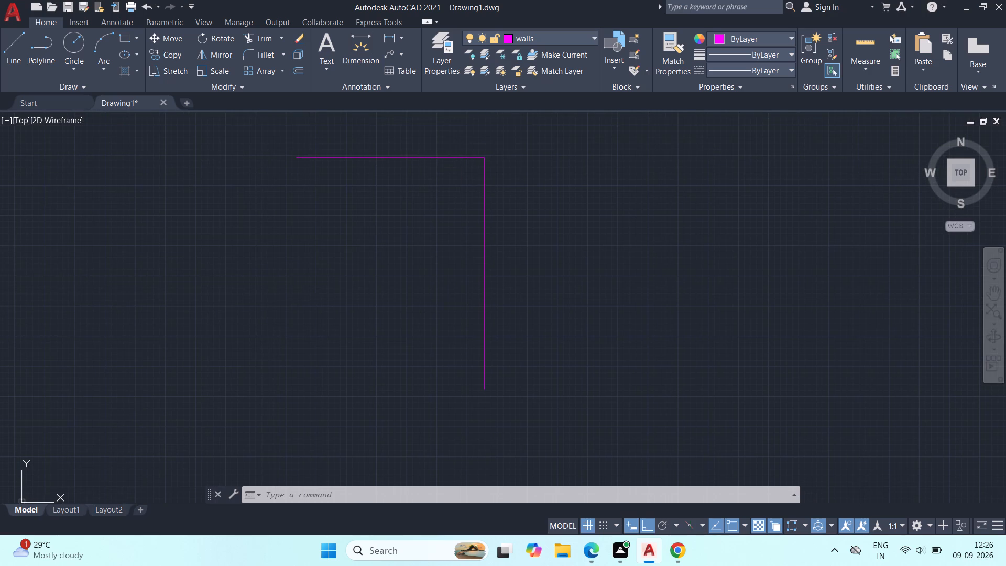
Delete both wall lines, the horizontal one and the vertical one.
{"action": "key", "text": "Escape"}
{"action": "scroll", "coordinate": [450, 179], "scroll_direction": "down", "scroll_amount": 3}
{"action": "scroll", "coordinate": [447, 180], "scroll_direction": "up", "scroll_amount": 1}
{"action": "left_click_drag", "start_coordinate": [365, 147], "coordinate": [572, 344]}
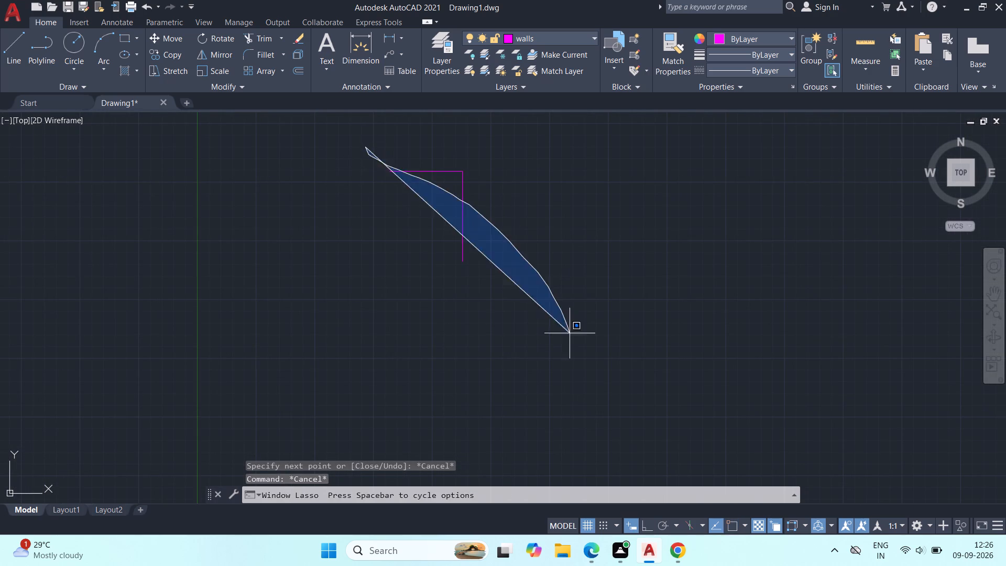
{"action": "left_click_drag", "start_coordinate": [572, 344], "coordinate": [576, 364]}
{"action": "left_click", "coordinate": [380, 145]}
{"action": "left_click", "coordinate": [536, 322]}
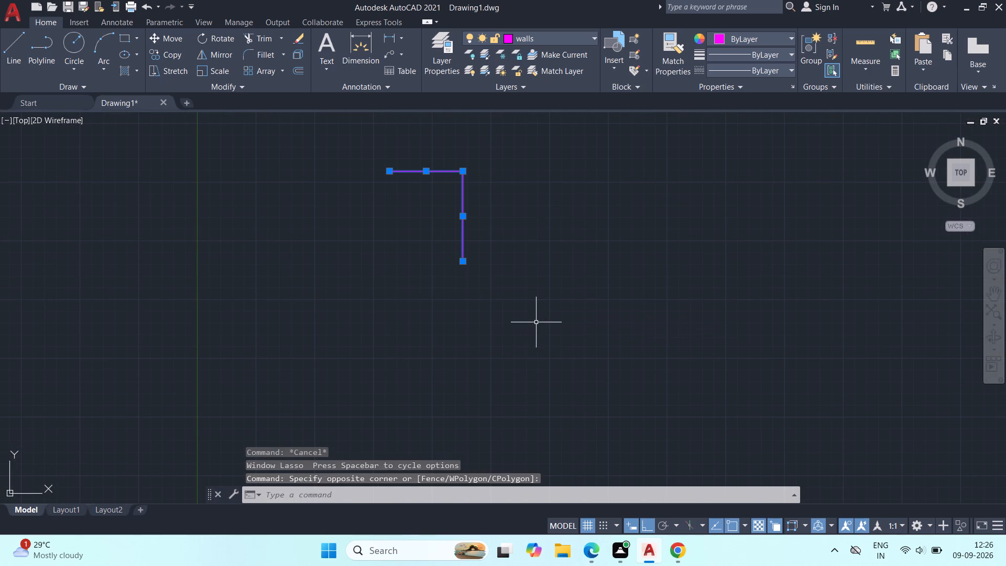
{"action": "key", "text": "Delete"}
Set the drawing units' insertion scale to Inches.
{"action": "type", "text": "UN"}
{"action": "key", "text": "Return"}
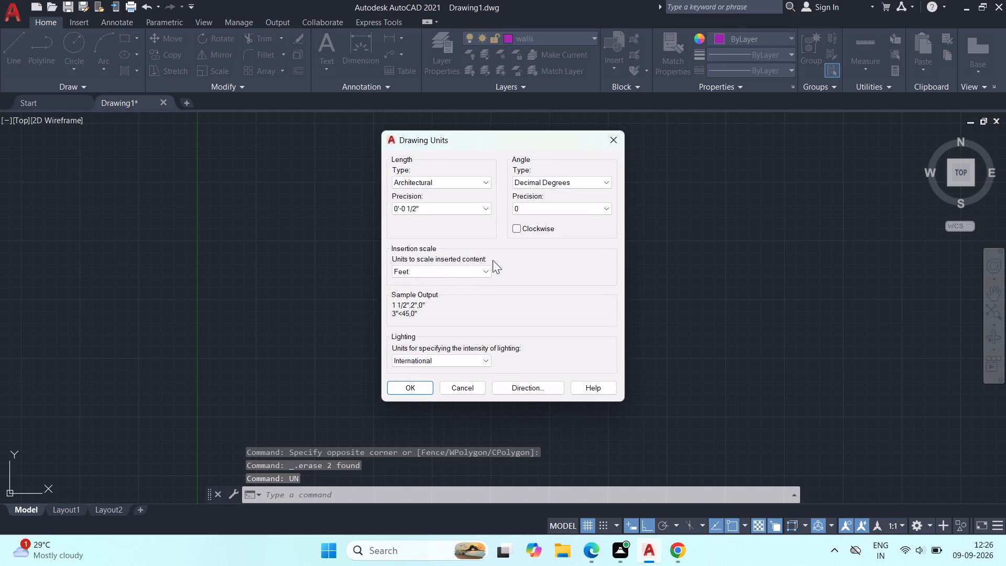
{"action": "left_click", "coordinate": [454, 270]}
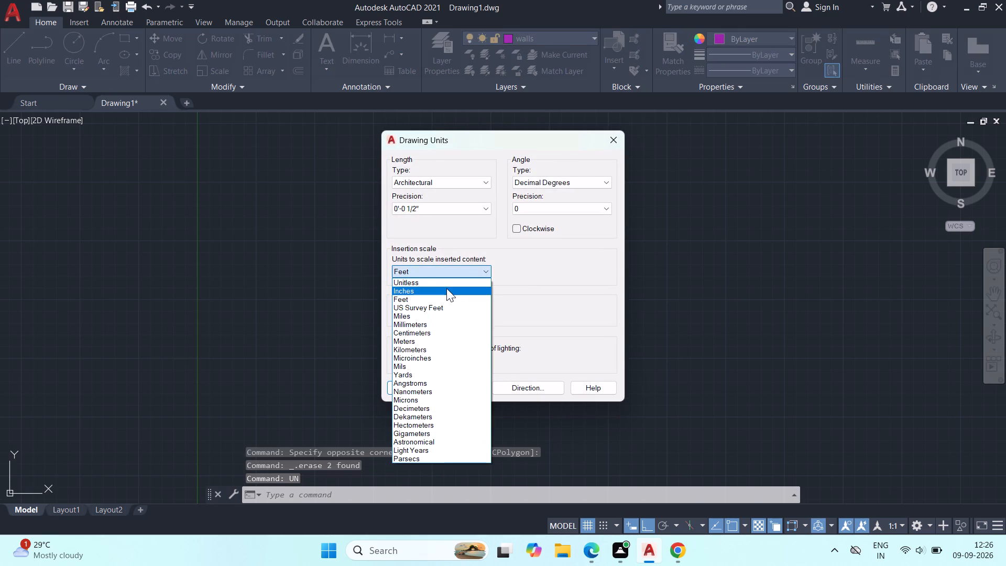
{"action": "left_click", "coordinate": [446, 288]}
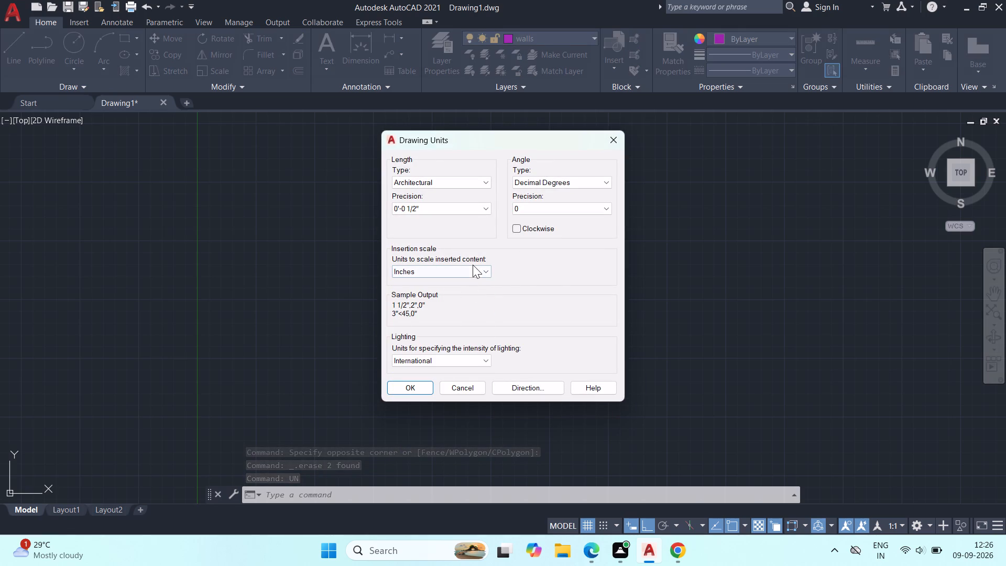
{"action": "left_click", "coordinate": [413, 384]}
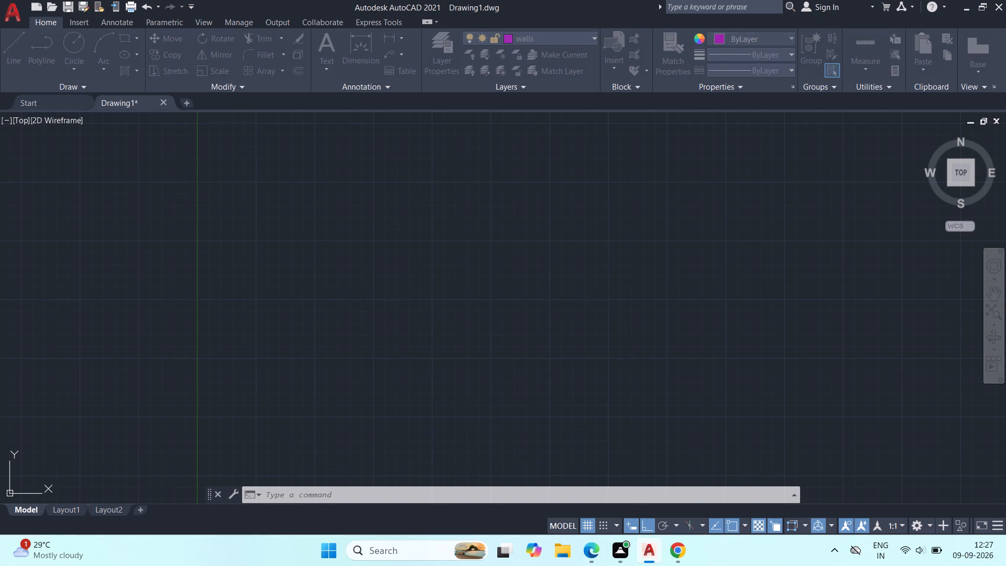
Draw a 26' horizontal wall line to the right, continued by a 32' vertical line downward.
{"action": "type", "text": "L"}
{"action": "key", "text": "space"}
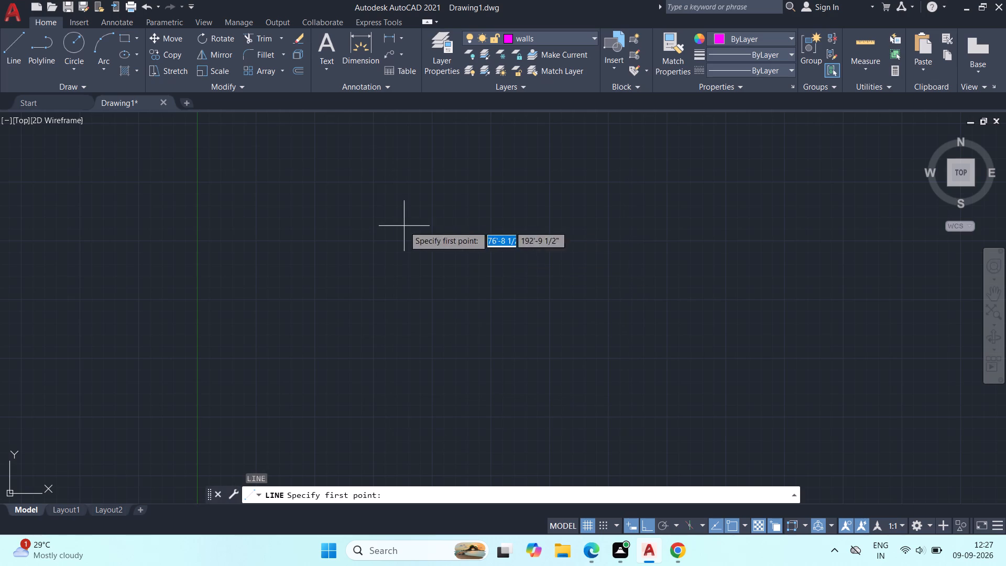
{"action": "left_click", "coordinate": [366, 220]}
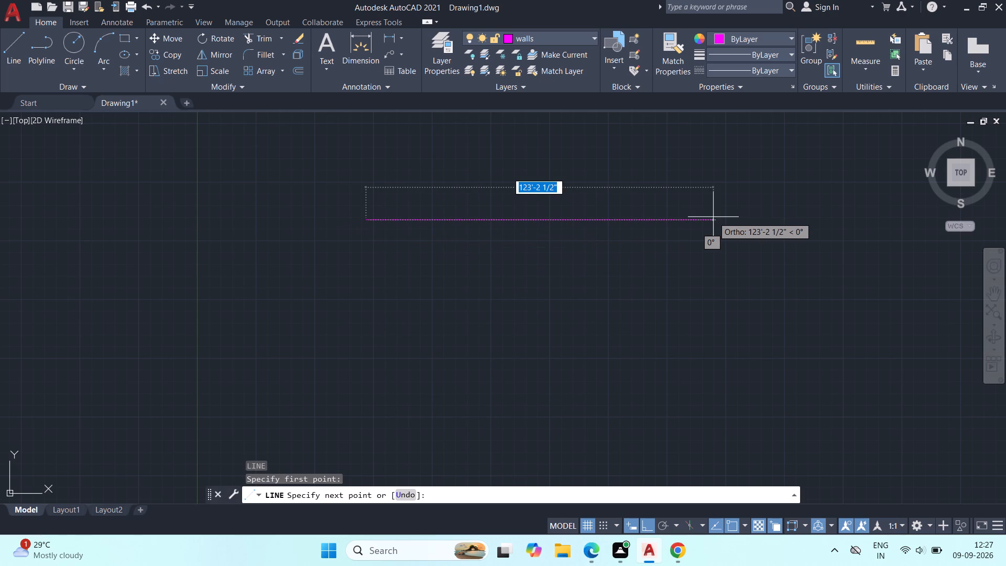
{"action": "type", "text": "26'"}
{"action": "key", "text": "Return"}
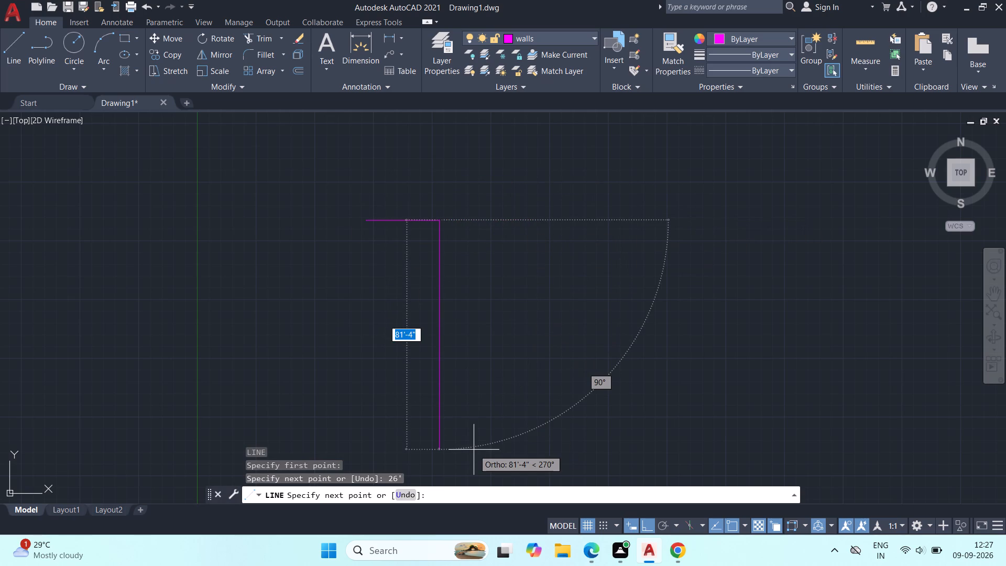
{"action": "type", "text": "32'"}
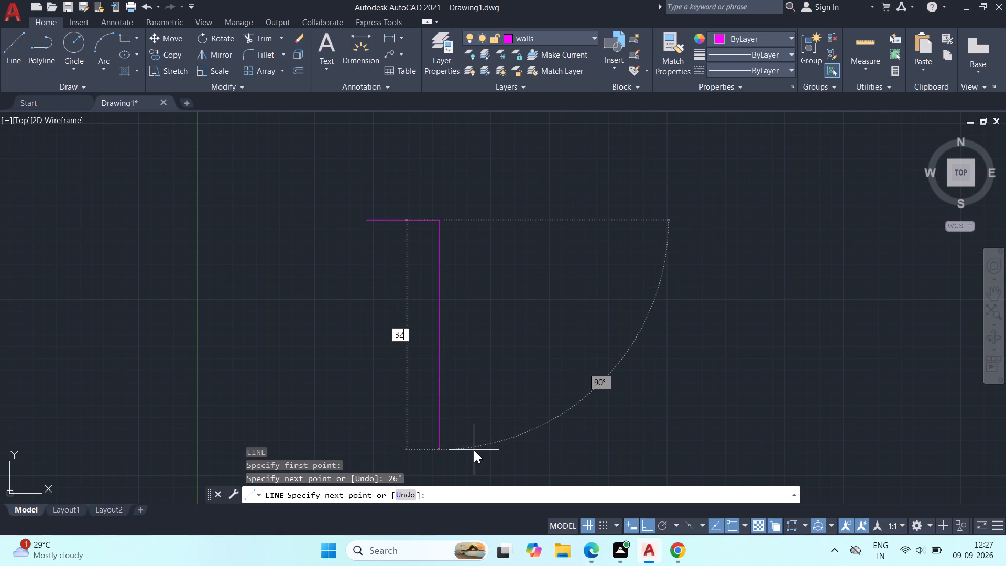
{"action": "key", "text": "Return"}
{"action": "key", "text": "Escape"}
Offset the top wall line and the right wall line 9" inward to form the wall thickness.
{"action": "scroll", "coordinate": [409, 220], "scroll_direction": "up", "scroll_amount": 1}
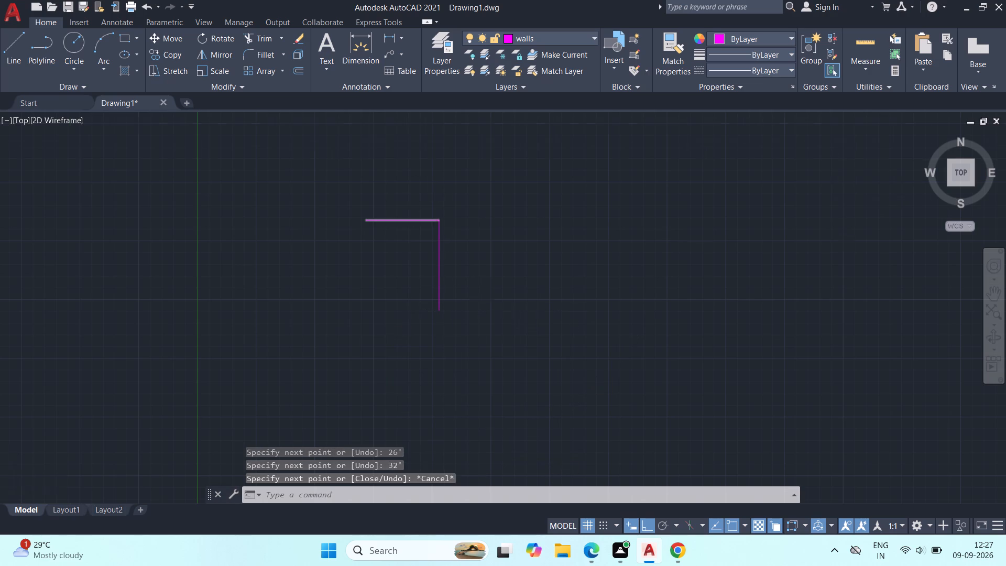
{"action": "scroll", "coordinate": [409, 220], "scroll_direction": "up", "scroll_amount": 2}
{"action": "middle_click_drag", "start_coordinate": [459, 276], "coordinate": [466, 200]}
{"action": "scroll", "coordinate": [466, 200], "scroll_direction": "down", "scroll_amount": 1}
{"action": "type", "text": "O"}
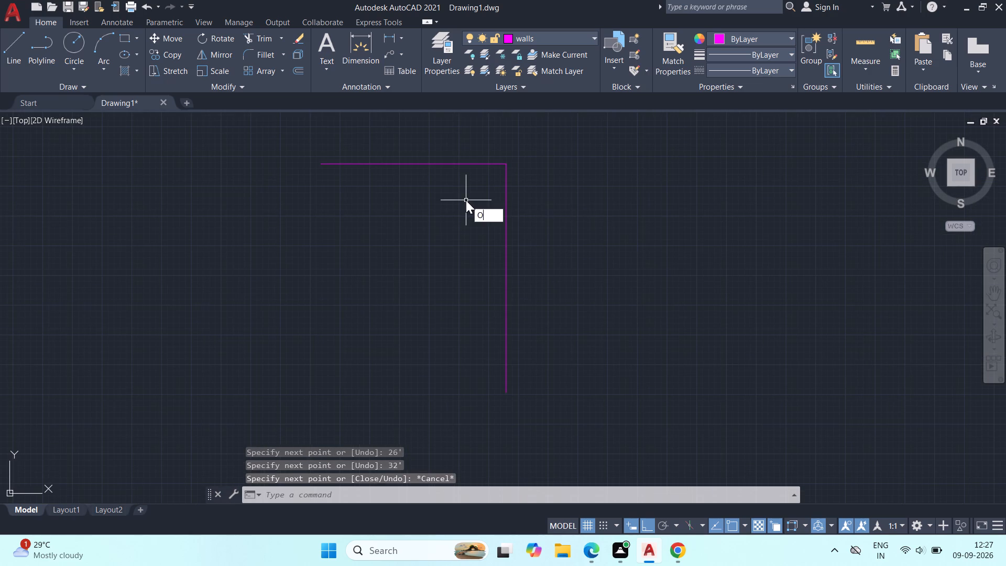
{"action": "key", "text": "space"}
{"action": "left_click", "coordinate": [322, 160]}
{"action": "left_click", "coordinate": [487, 157]}
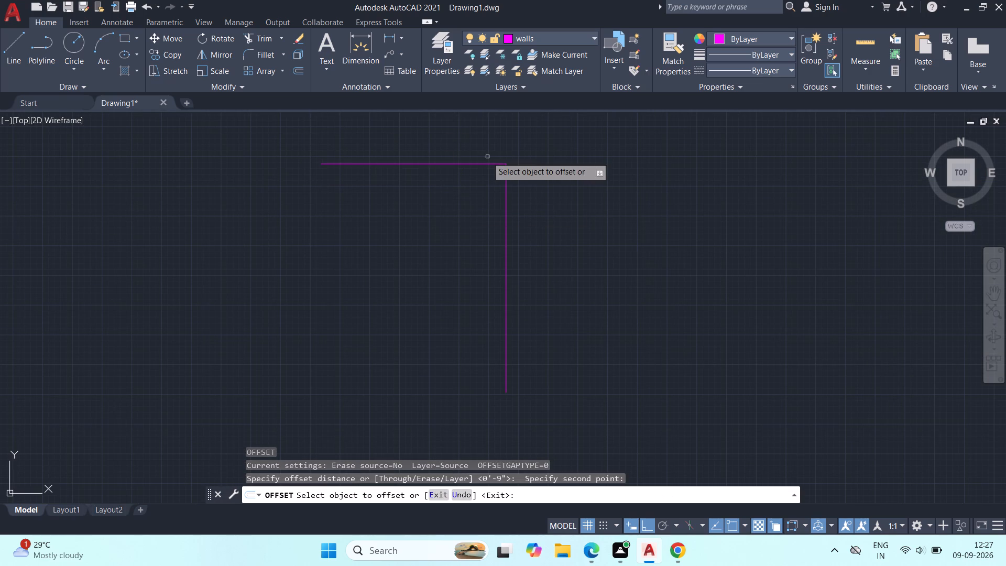
{"action": "left_click", "coordinate": [478, 163]}
{"action": "type", "text": "9\""}
{"action": "key", "text": "Return"}
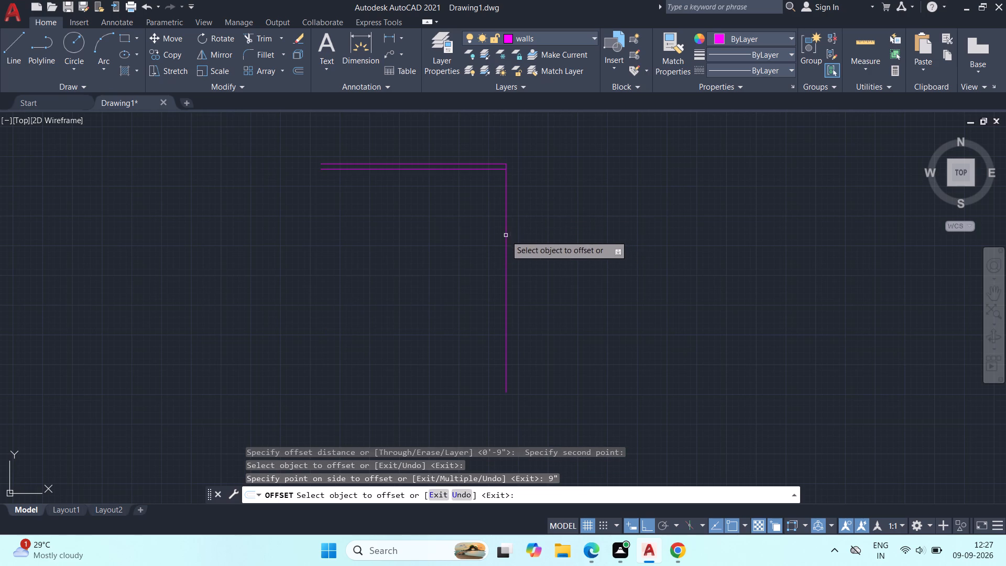
{"action": "left_click", "coordinate": [505, 235]}
{"action": "type", "text": "9\""}
{"action": "key", "text": "Return"}
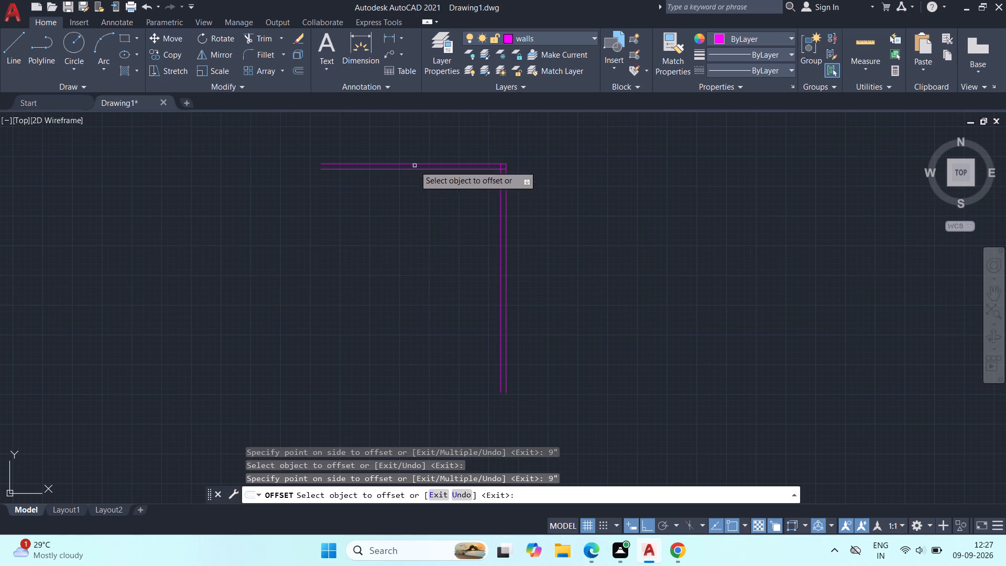
Offset the inner line of the top wall 11' downward to place the first room's lower wall line.
{"action": "scroll", "coordinate": [414, 166], "scroll_direction": "up", "scroll_amount": 4}
{"action": "left_click", "coordinate": [453, 188]}
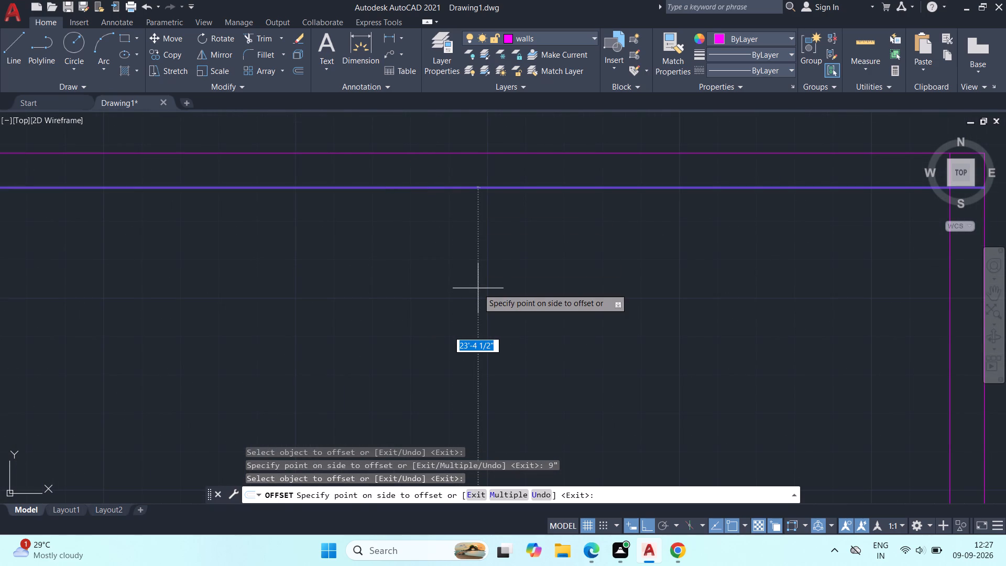
{"action": "type", "text": "11'"}
{"action": "key", "text": "Return"}
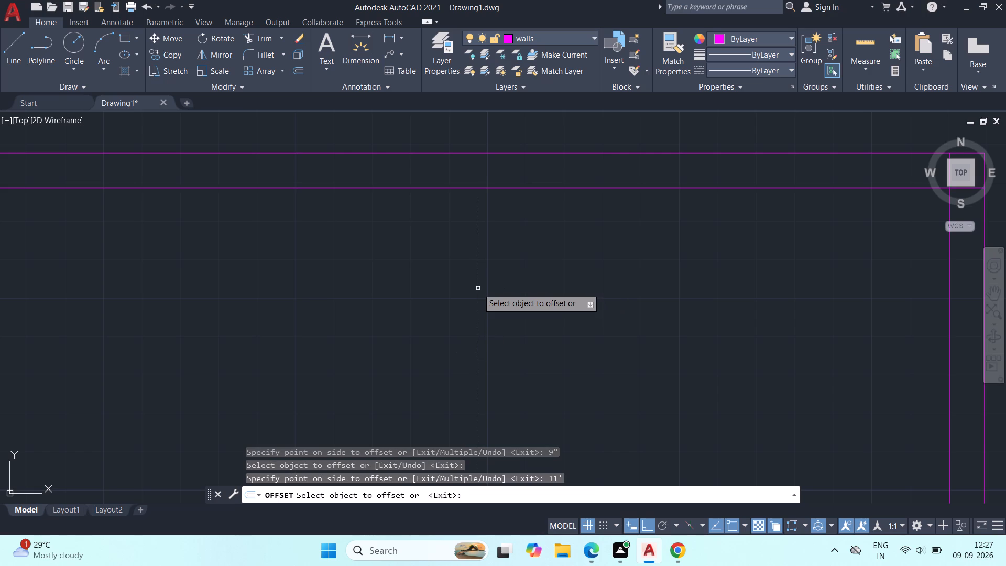
{"action": "scroll", "coordinate": [478, 288], "scroll_direction": "down", "scroll_amount": 2}
{"action": "middle_click_drag", "start_coordinate": [484, 258], "coordinate": [489, 186]}
{"action": "middle_click_drag", "start_coordinate": [502, 295], "coordinate": [510, 253]}
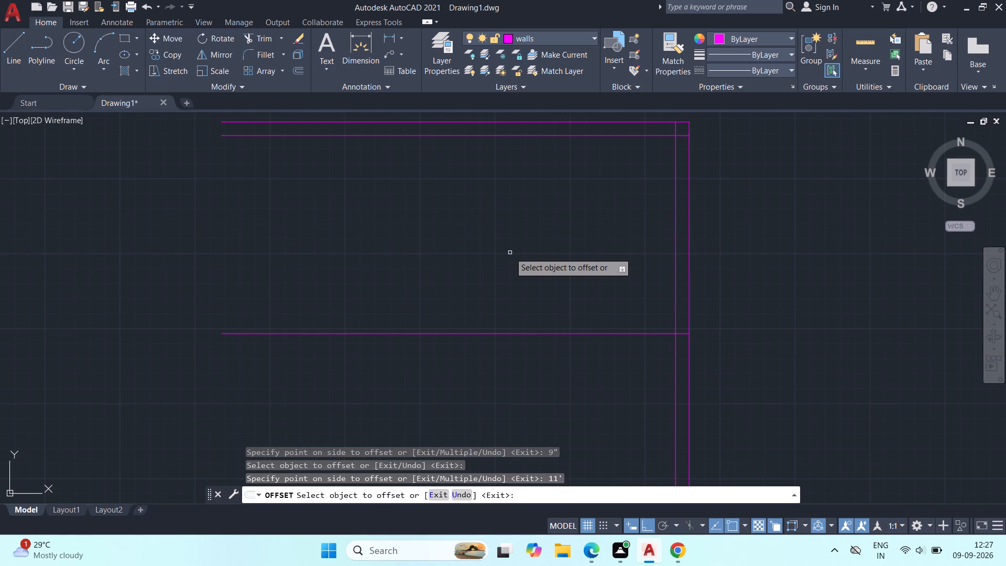
{"action": "middle_click_drag", "start_coordinate": [510, 253], "coordinate": [525, 238]}
{"action": "middle_click", "coordinate": [525, 238]}
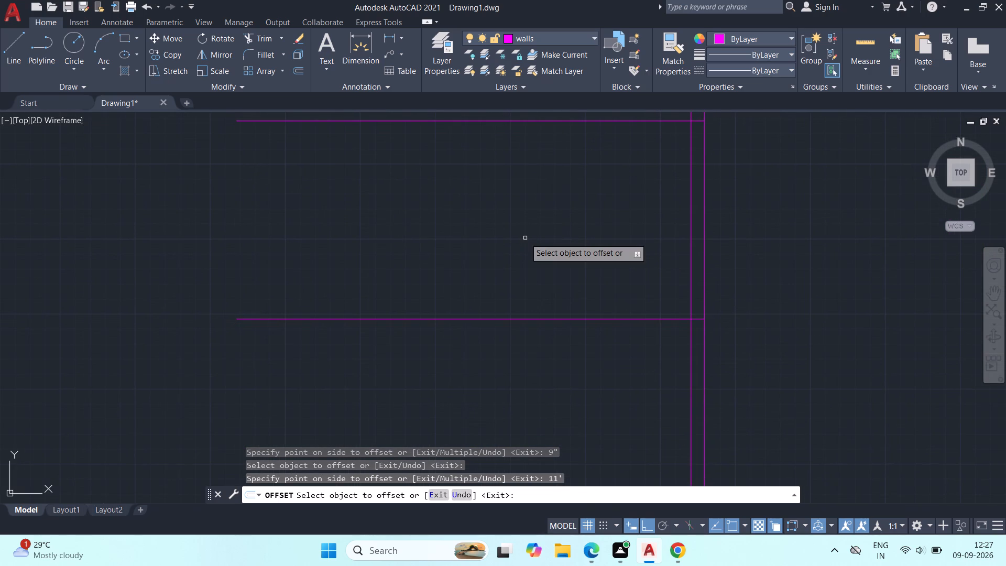
{"action": "middle_click_drag", "start_coordinate": [525, 238], "coordinate": [548, 259]}
{"action": "key", "text": "Escape"}
Draw a 32' vertical wall line downward from the left end of the outer top wall line.
{"action": "key", "text": "l"}
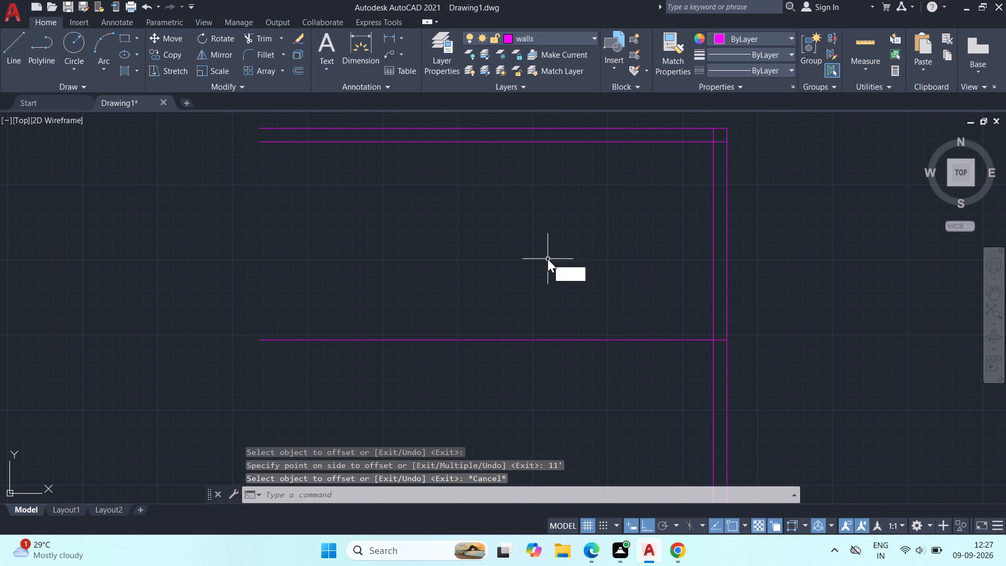
{"action": "key", "text": "space"}
{"action": "left_click", "coordinate": [260, 127]}
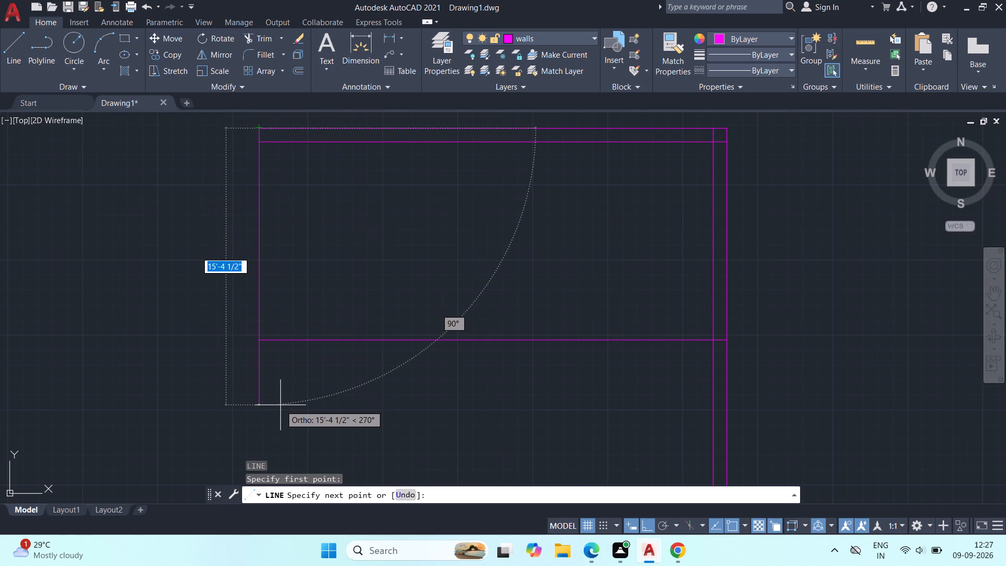
{"action": "type", "text": "32'"}
{"action": "key", "text": "Return"}
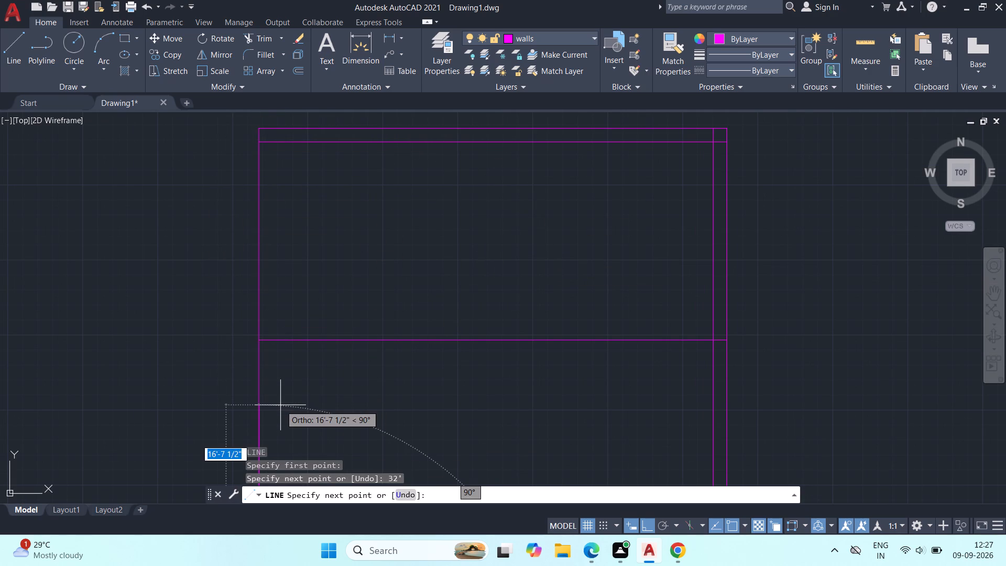
{"action": "key", "text": "Escape"}
Offset the left wall line inward by 9", picking the distance from the top wall's two line ends.
{"action": "type", "text": "O"}
{"action": "key", "text": "space"}
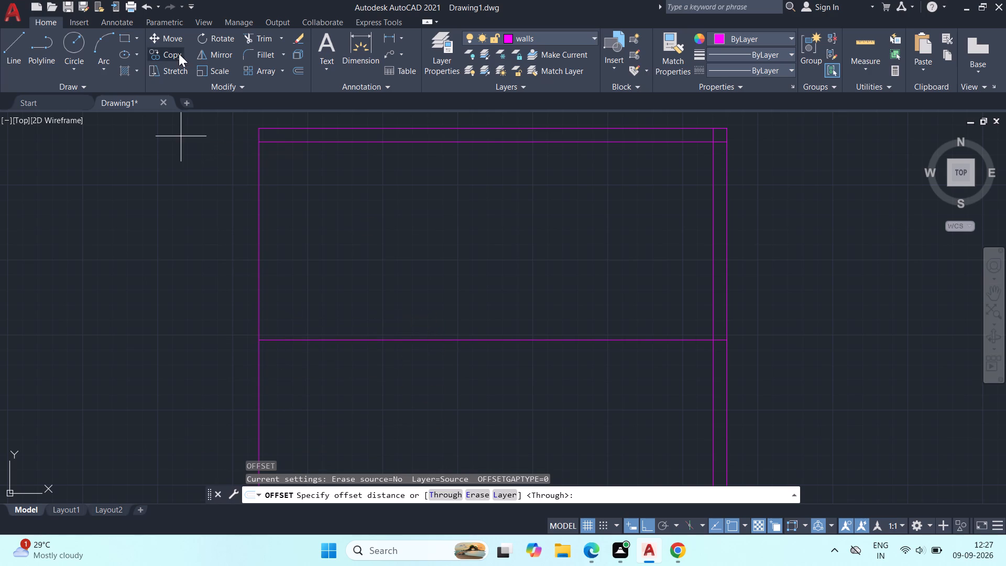
{"action": "left_click", "coordinate": [256, 125]}
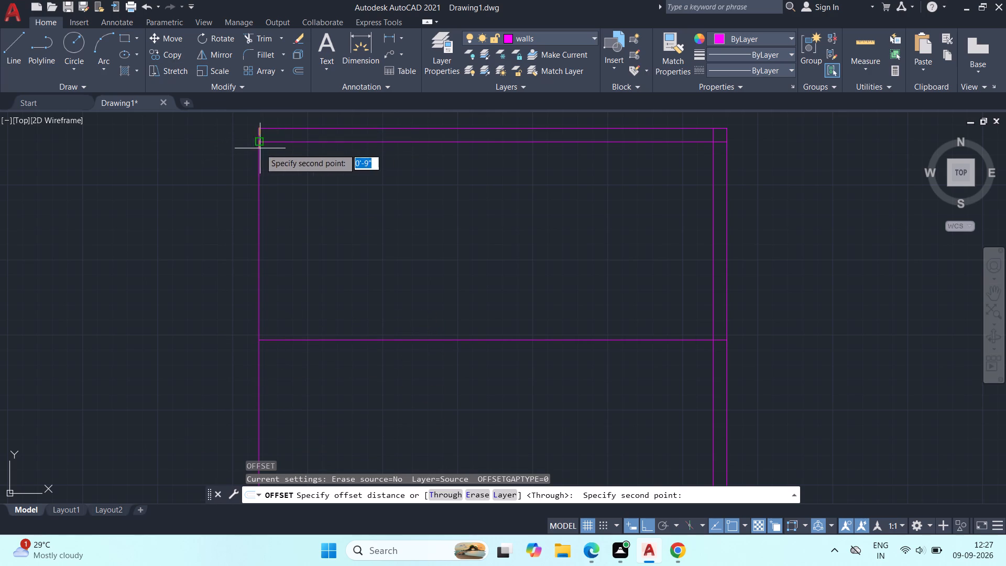
{"action": "left_click", "coordinate": [259, 149]}
{"action": "left_click", "coordinate": [258, 169]}
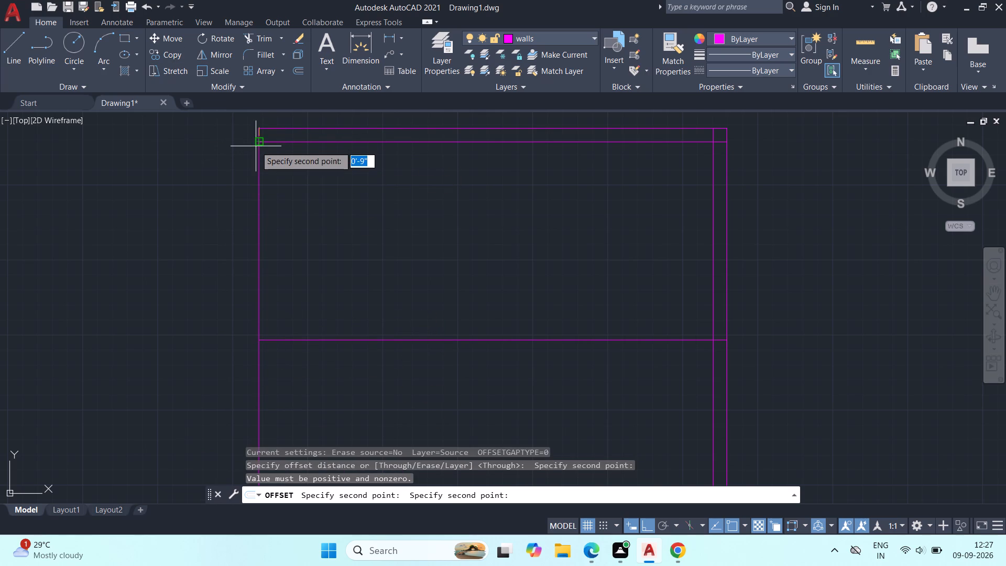
{"action": "left_click", "coordinate": [256, 146]}
{"action": "left_click", "coordinate": [260, 170]}
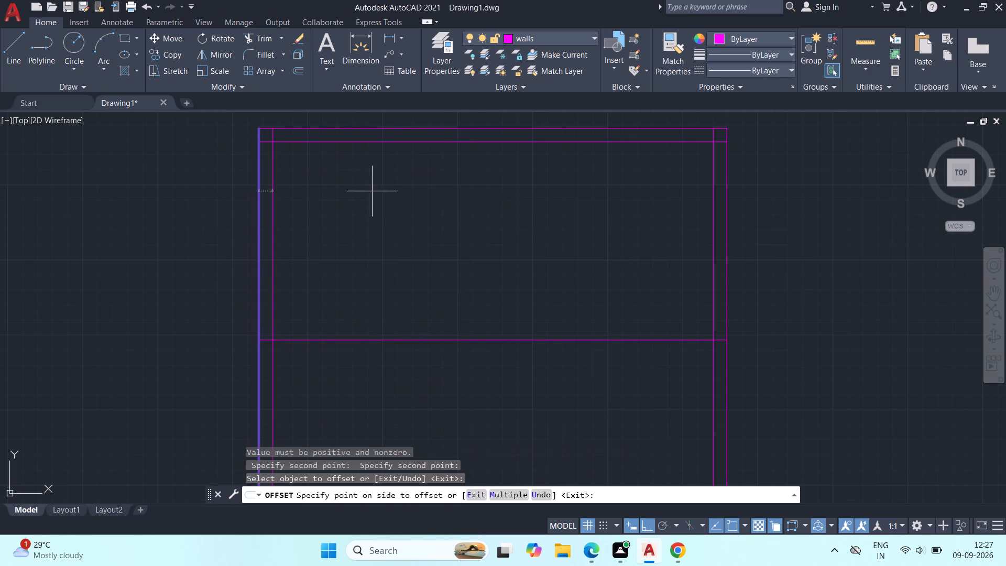
{"action": "left_click", "coordinate": [372, 191]}
{"action": "middle_click_drag", "start_coordinate": [423, 271], "coordinate": [411, 225]}
{"action": "middle_click_drag", "start_coordinate": [417, 236], "coordinate": [431, 264]}
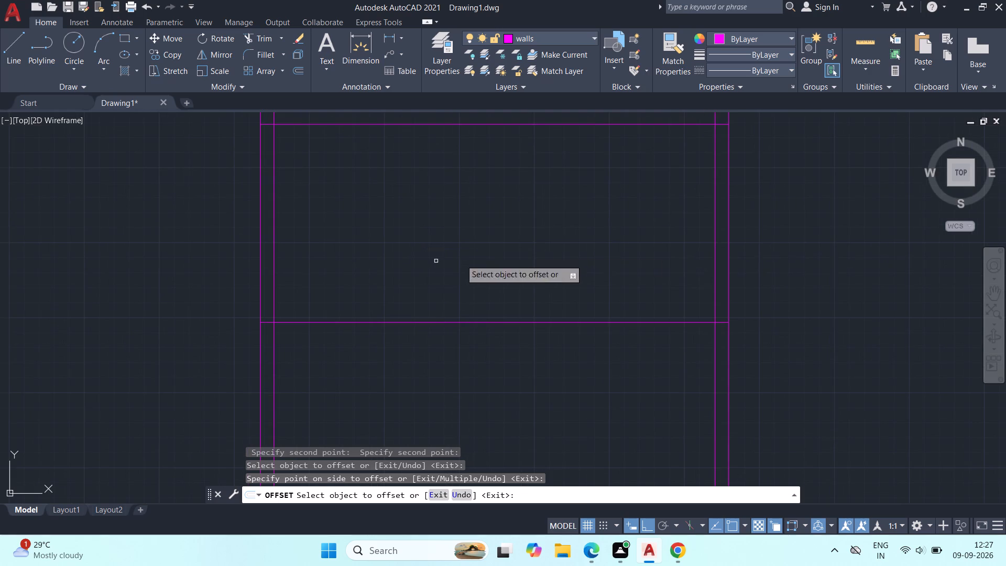
Offset the right wall's inner line 10' inward and offset the resulting line 5" further left to form a vertical partition.
{"action": "left_click", "coordinate": [717, 254]}
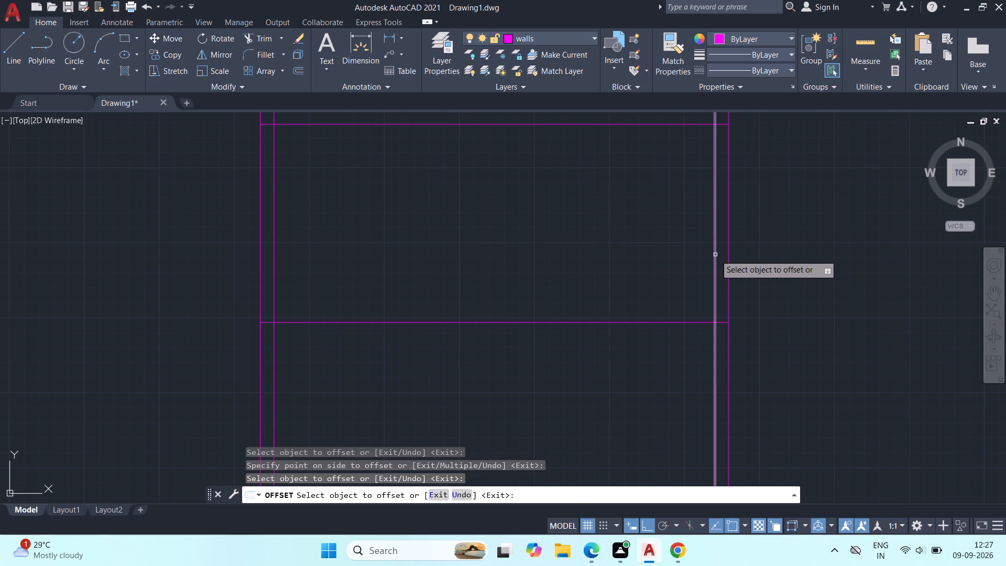
{"action": "left_click", "coordinate": [715, 255]}
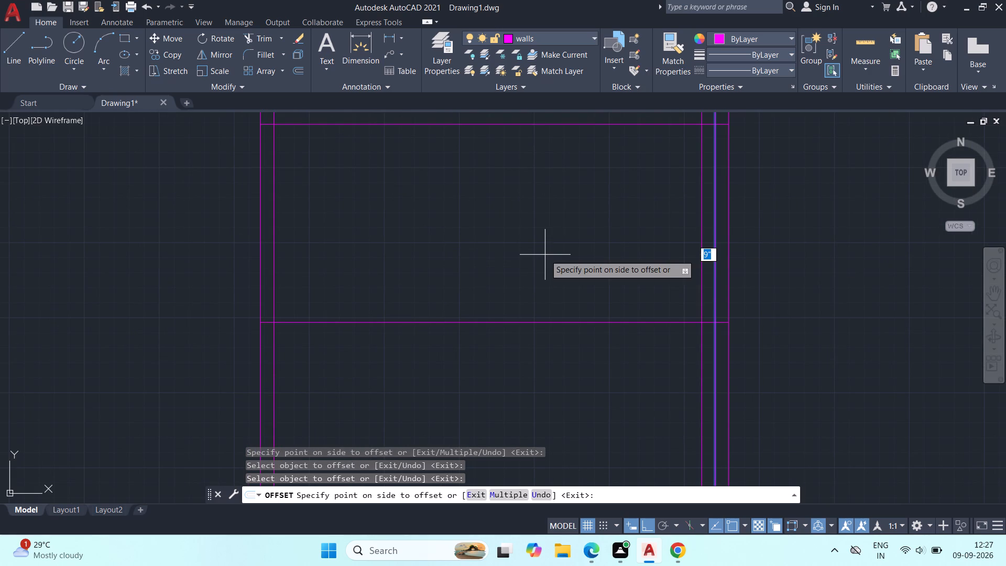
{"action": "type", "text": "10'"}
{"action": "key", "text": "Return"}
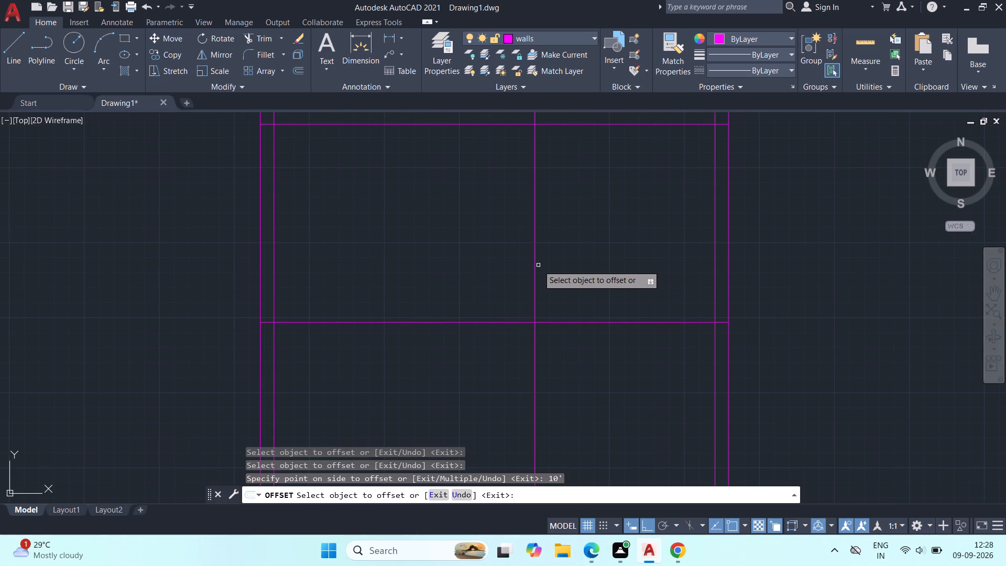
{"action": "left_click", "coordinate": [533, 262]}
{"action": "left_click", "coordinate": [537, 263]}
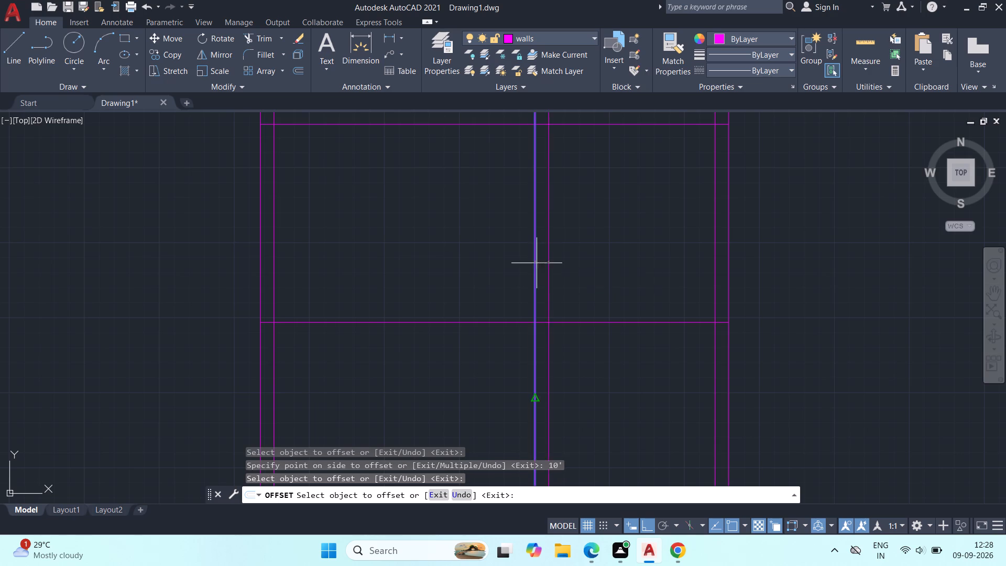
{"action": "type", "text": "5\""}
{"action": "key", "text": "Return"}
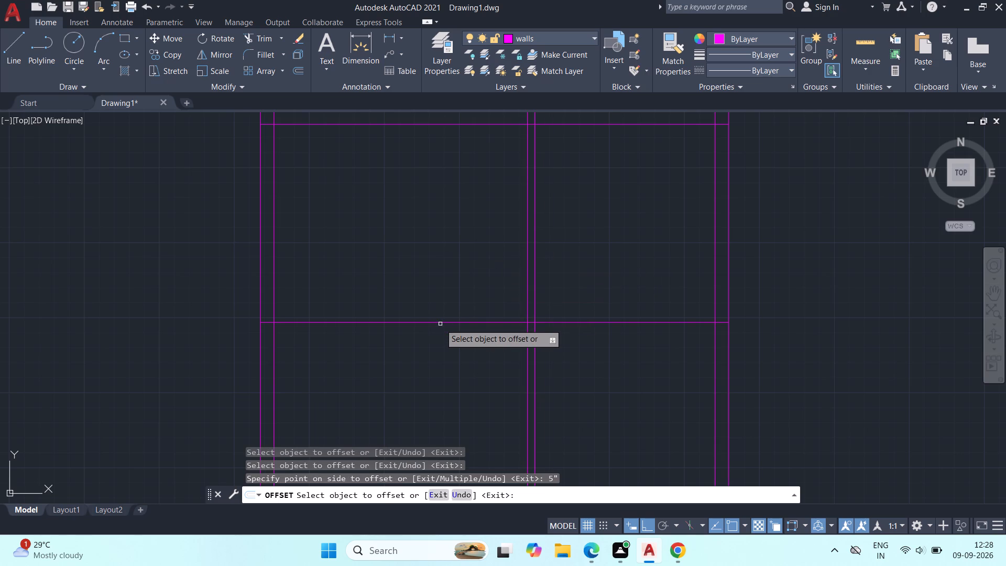
Offset the first room's lower wall line 5" downward to give that horizontal partition its thickness.
{"action": "left_click", "coordinate": [444, 322]}
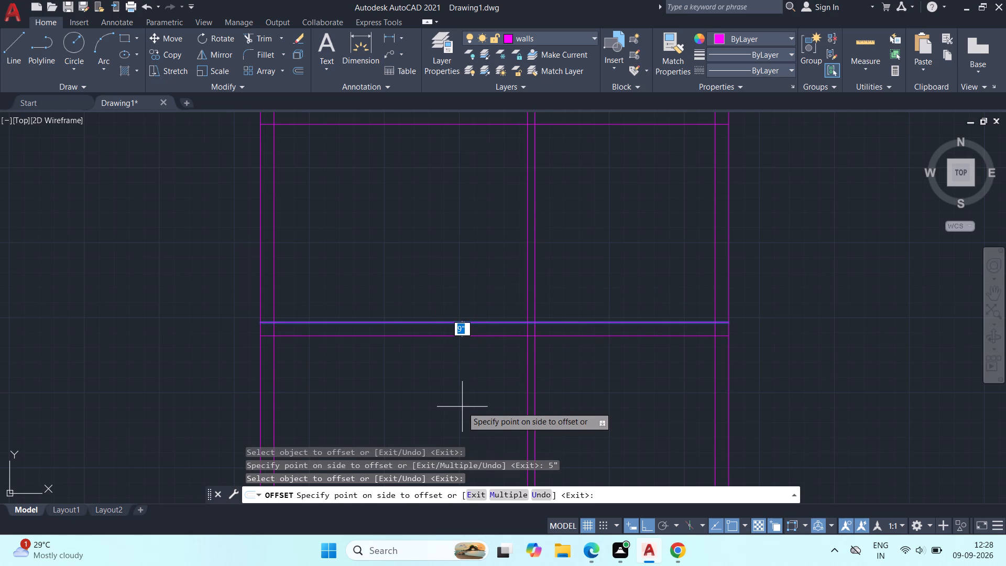
{"action": "type", "text": "5\""}
{"action": "key", "text": "Return"}
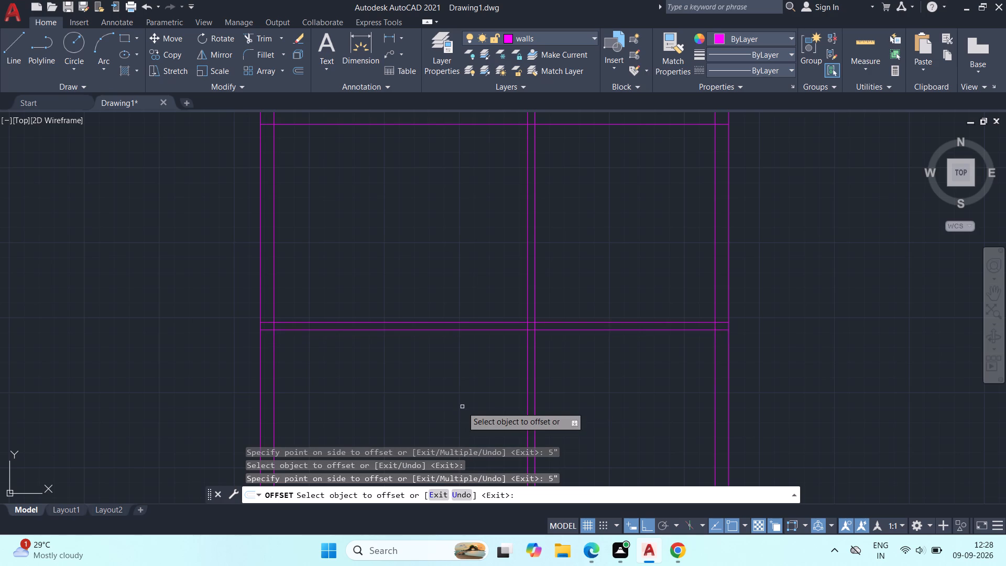
Offset the right wall's inner line 4' inward and offset the resulting line 5" further left to form a second vertical partition.
{"action": "middle_click_drag", "start_coordinate": [463, 407], "coordinate": [429, 214]}
{"action": "middle_click_drag", "start_coordinate": [593, 241], "coordinate": [602, 251]}
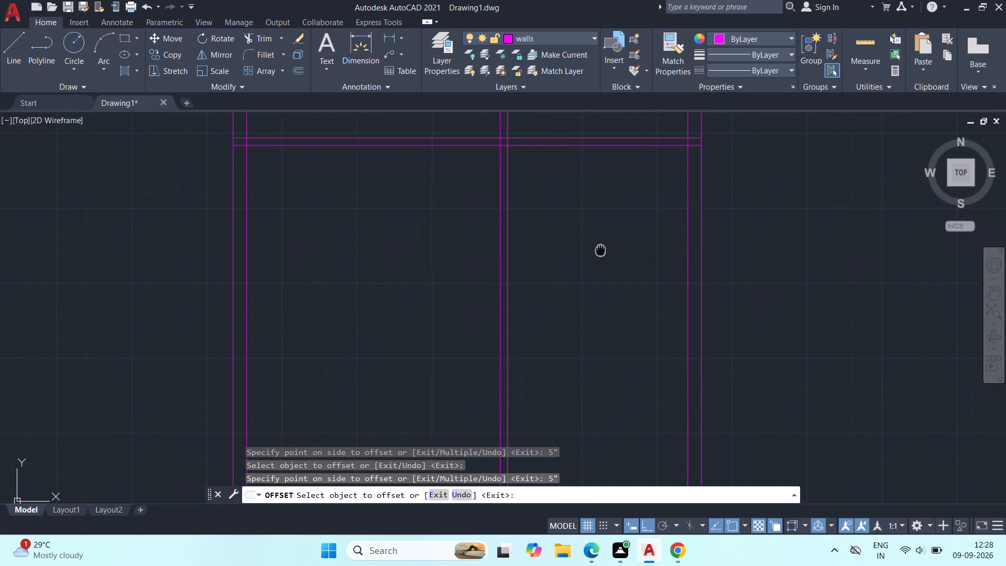
{"action": "middle_click_drag", "start_coordinate": [602, 251], "coordinate": [620, 279]}
{"action": "left_click", "coordinate": [708, 297]}
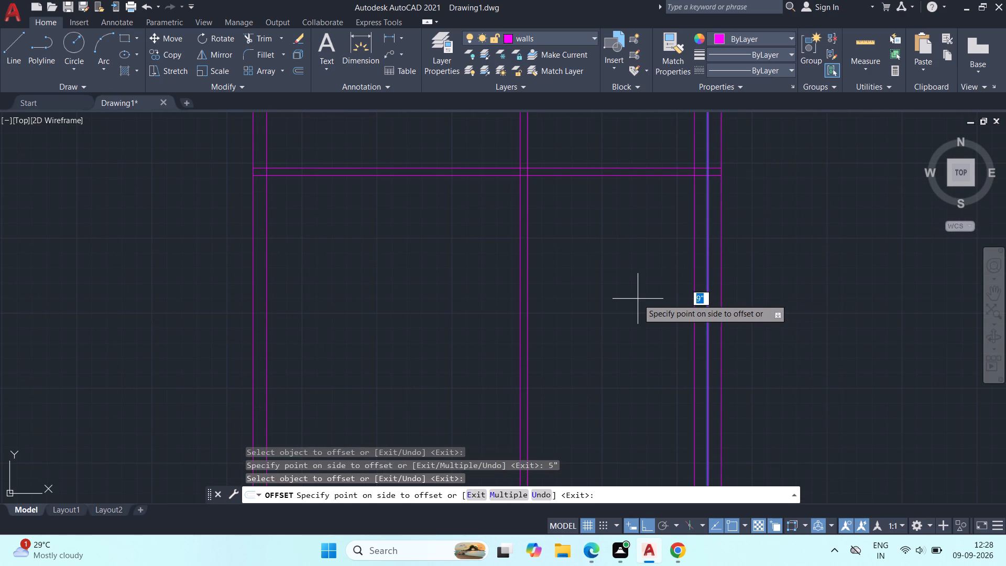
{"action": "type", "text": "4'"}
{"action": "key", "text": "Return"}
{"action": "left_click", "coordinate": [637, 298]}
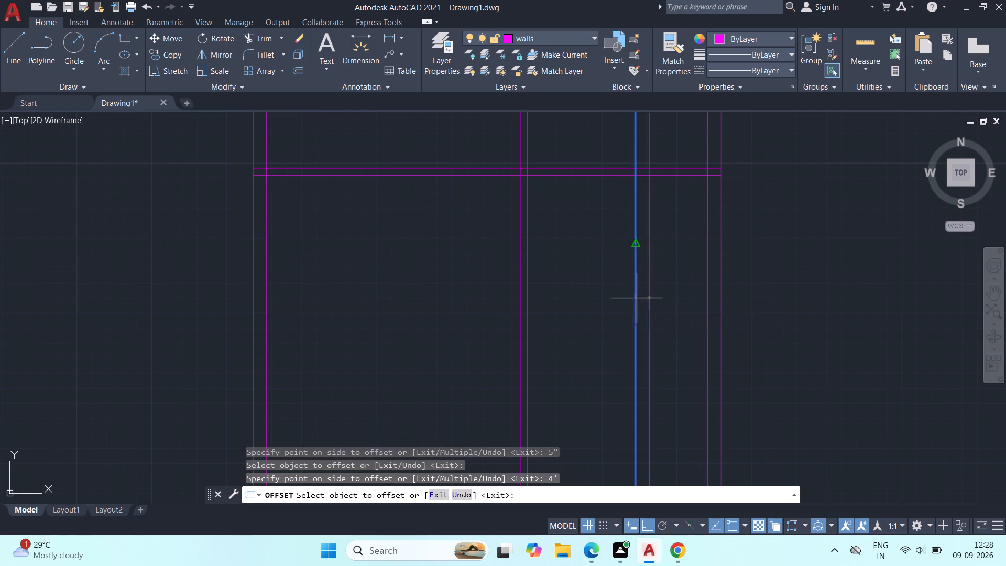
{"action": "type", "text": "5\""}
{"action": "key", "text": "Return"}
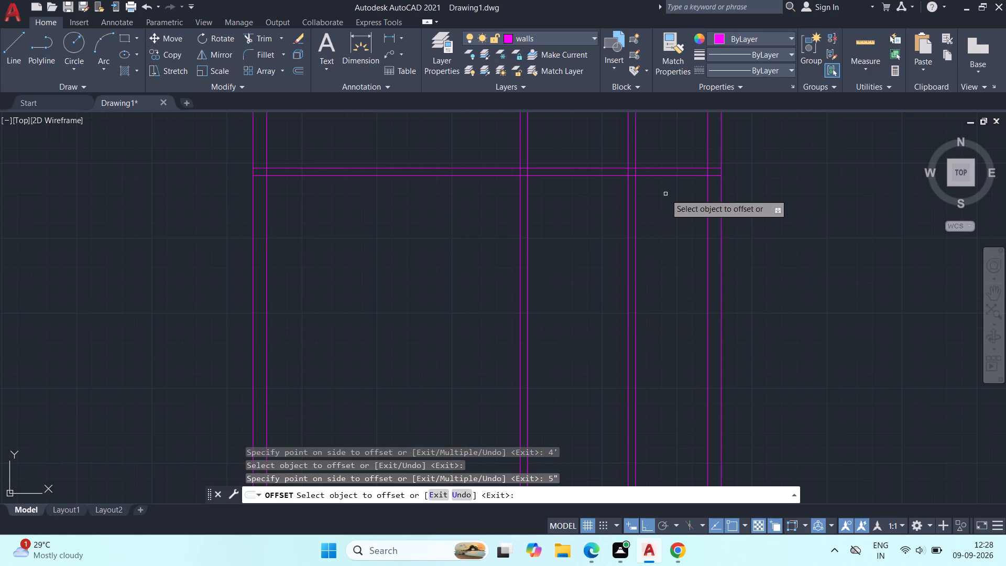
Offset the horizontal partition's lower line 7'7" downward and offset the resulting line 5" further down to form a second horizontal partition.
{"action": "left_click", "coordinate": [677, 176]}
{"action": "type", "text": "7'7\""}
{"action": "key", "text": "Return"}
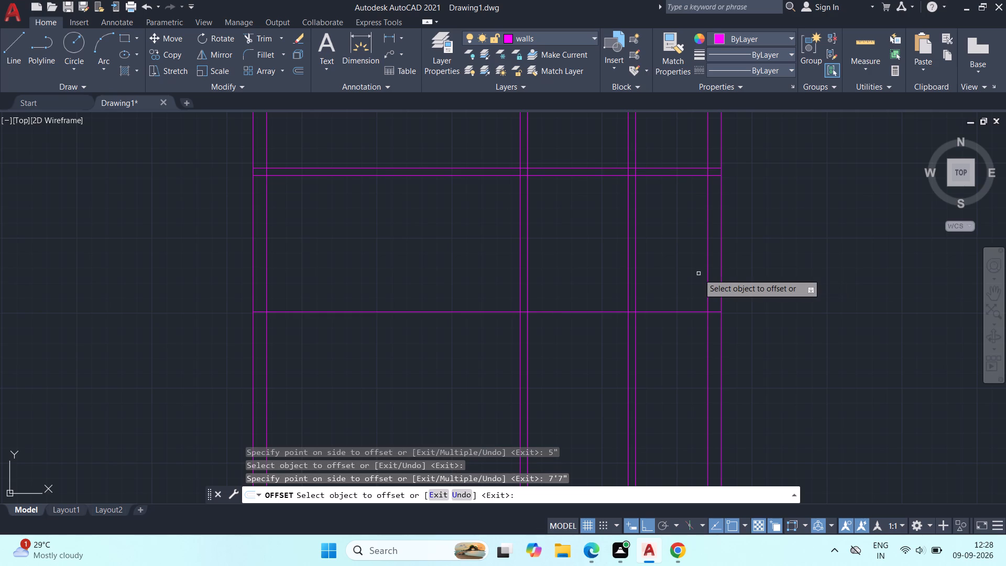
{"action": "left_click", "coordinate": [679, 310]}
{"action": "type", "text": "5\""}
{"action": "key", "text": "Return"}
{"action": "scroll", "coordinate": [684, 433], "scroll_direction": "down", "scroll_amount": 1}
{"action": "middle_click_drag", "start_coordinate": [683, 432], "coordinate": [691, 273]}
{"action": "key", "text": "Escape"}
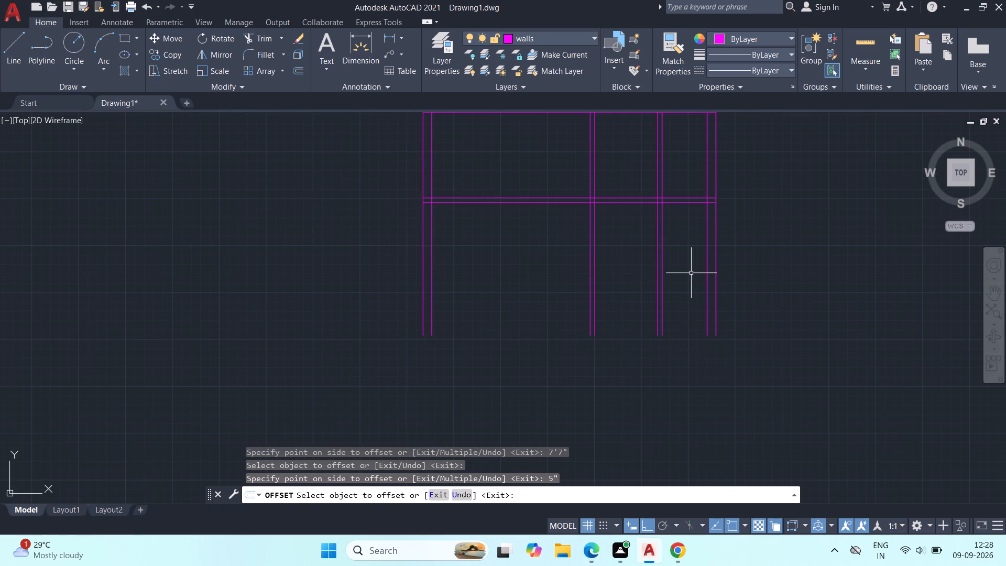
Draw a 26' horizontal line leftward from the lower end of the outer right wall line to close the plan.
{"action": "type", "text": "L"}
{"action": "key", "text": "space"}
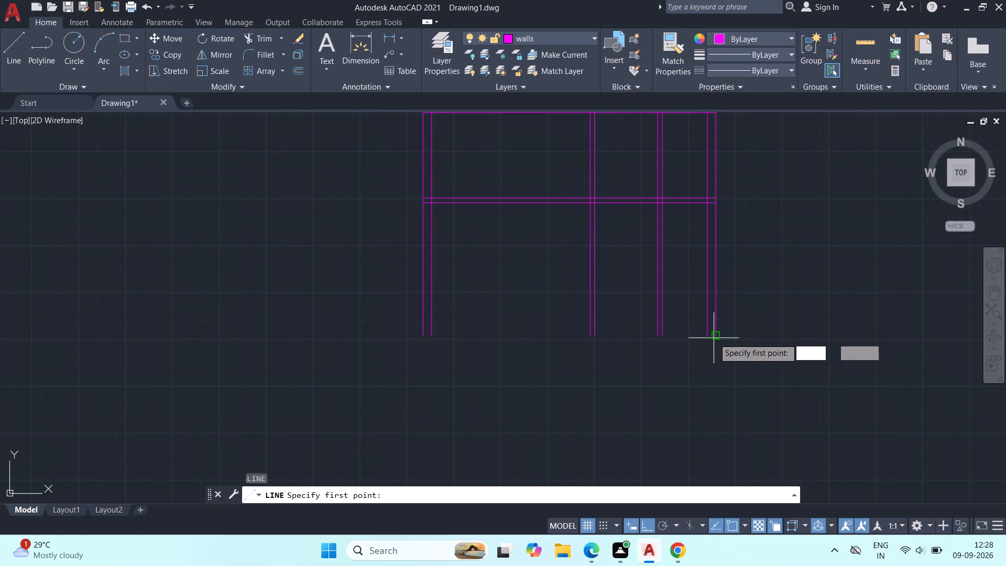
{"action": "left_click", "coordinate": [714, 338]}
{"action": "type", "text": "26''"}
{"action": "key", "text": "Return"}
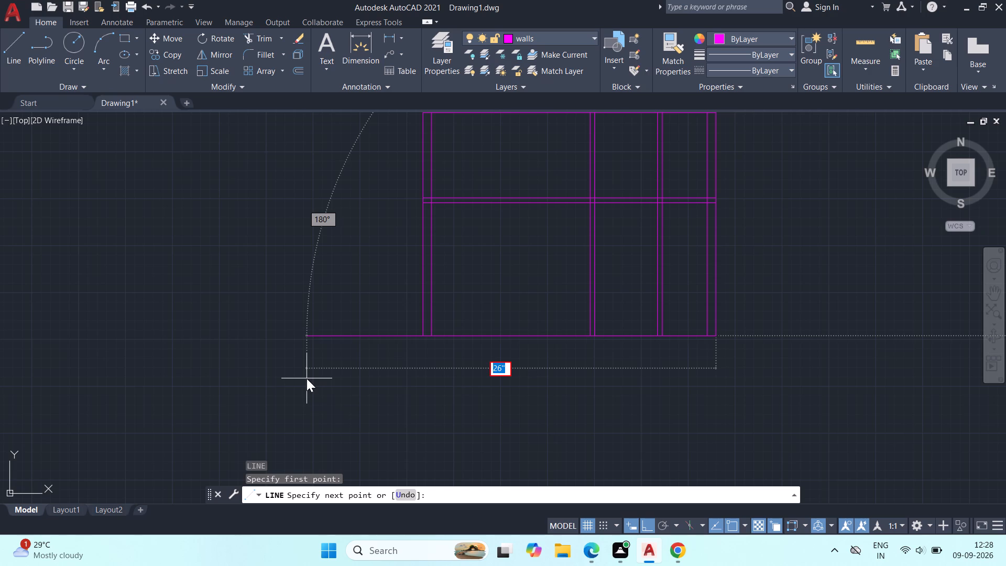
{"action": "key", "text": "BackSpace"}
{"action": "key", "text": "BackSpace"}
{"action": "key", "text": "1"}
{"action": "key", "text": "BackSpace"}
{"action": "type", "text": "26'"}
{"action": "key", "text": "Return"}
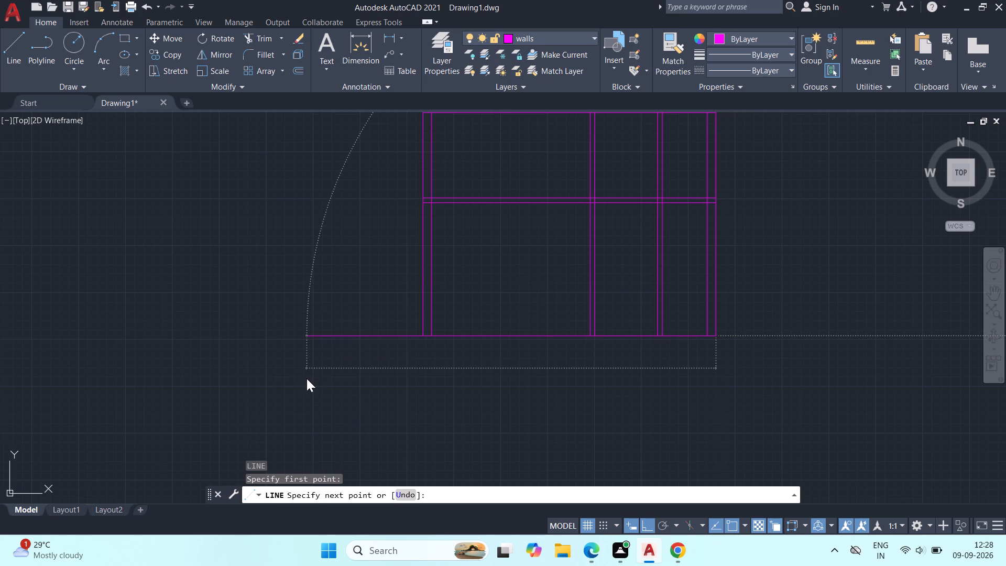
{"action": "key", "text": "Escape"}
Offset the bottom wall line inward by 9", picking the distance from the left wall's two line ends.
{"action": "type", "text": "O"}
{"action": "key", "text": "space"}
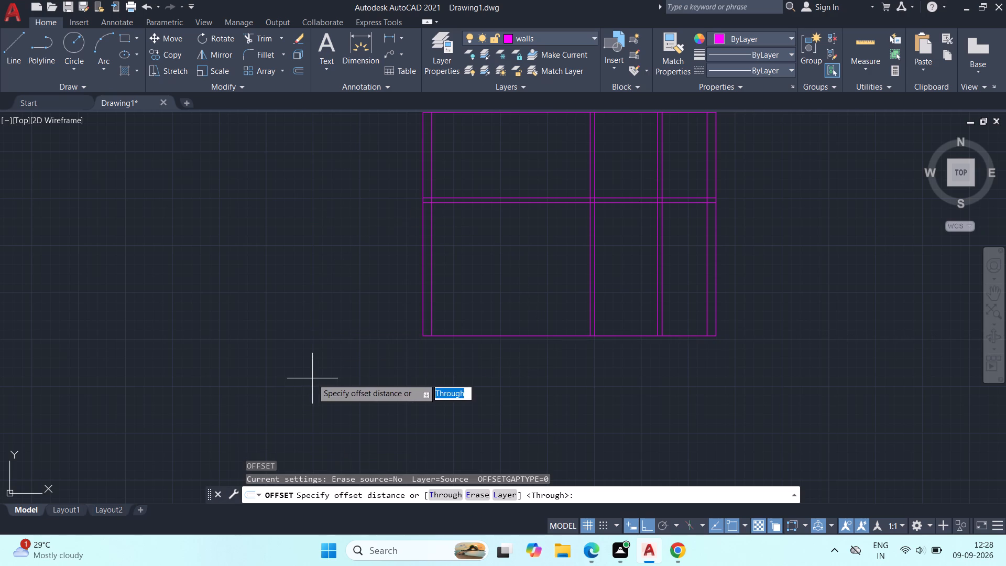
{"action": "scroll", "coordinate": [412, 350], "scroll_direction": "up", "scroll_amount": 3}
{"action": "left_click", "coordinate": [448, 295]}
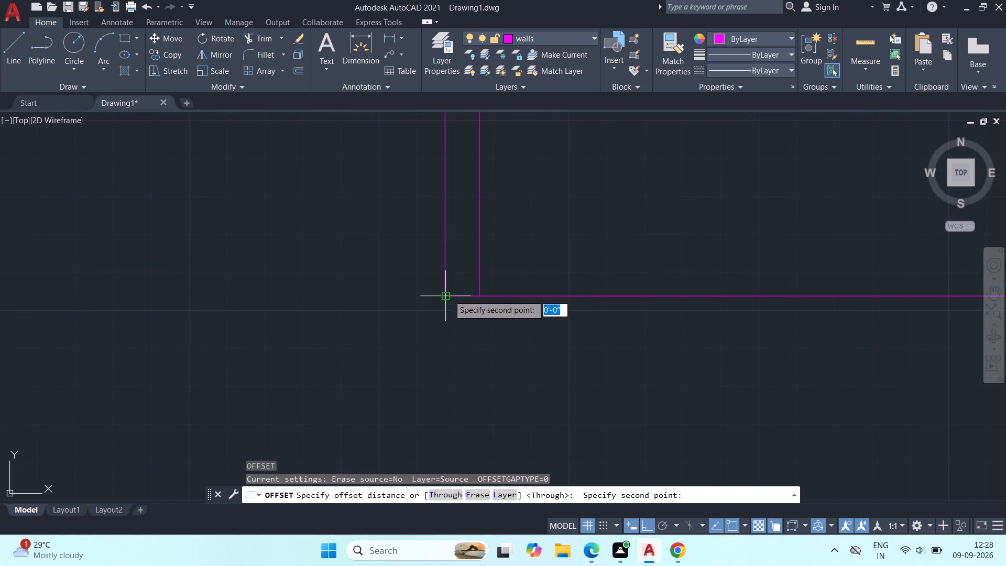
{"action": "left_click", "coordinate": [479, 297]}
{"action": "left_click", "coordinate": [492, 295]}
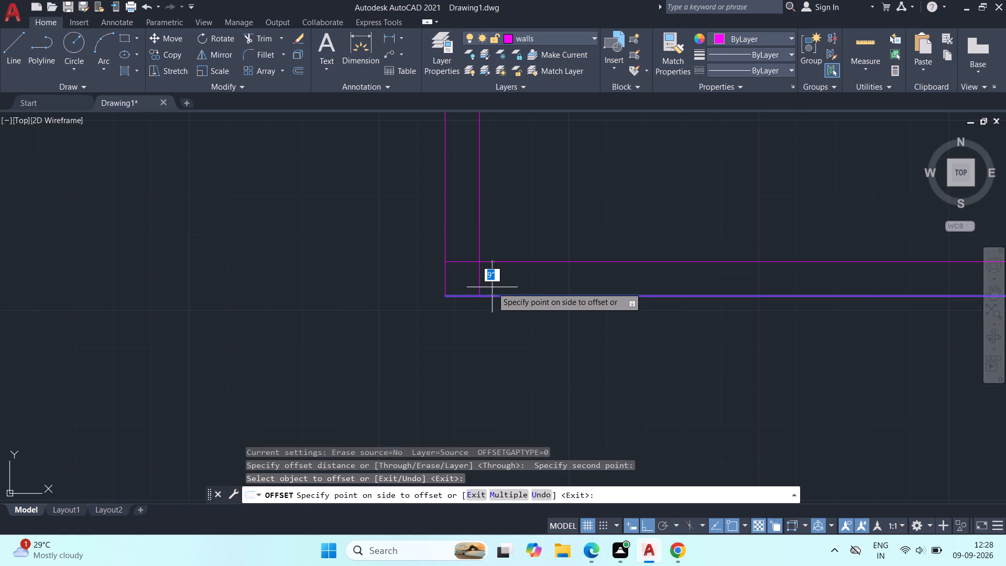
{"action": "left_click", "coordinate": [492, 287]}
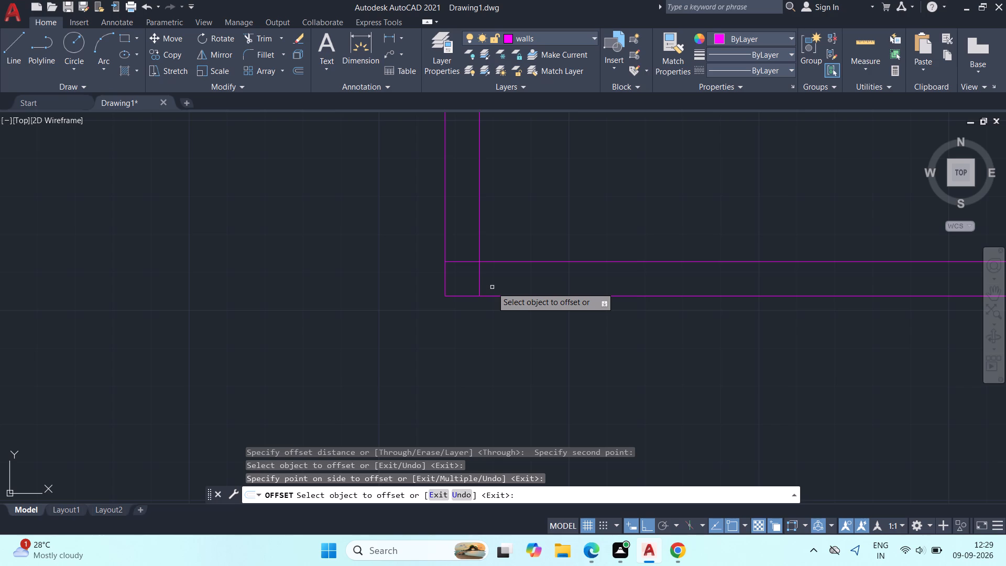
Offset the left wall's inner line 7'11" inward and offset the resulting line 5" further right to form a third vertical partition.
{"action": "scroll", "coordinate": [563, 289], "scroll_direction": "down", "scroll_amount": 2}
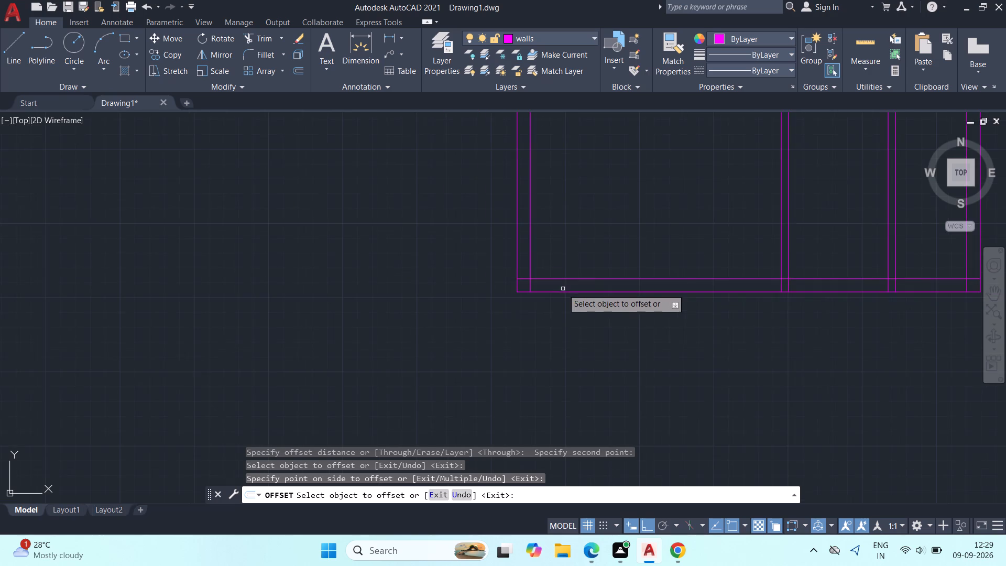
{"action": "middle_click_drag", "start_coordinate": [617, 306], "coordinate": [443, 343]}
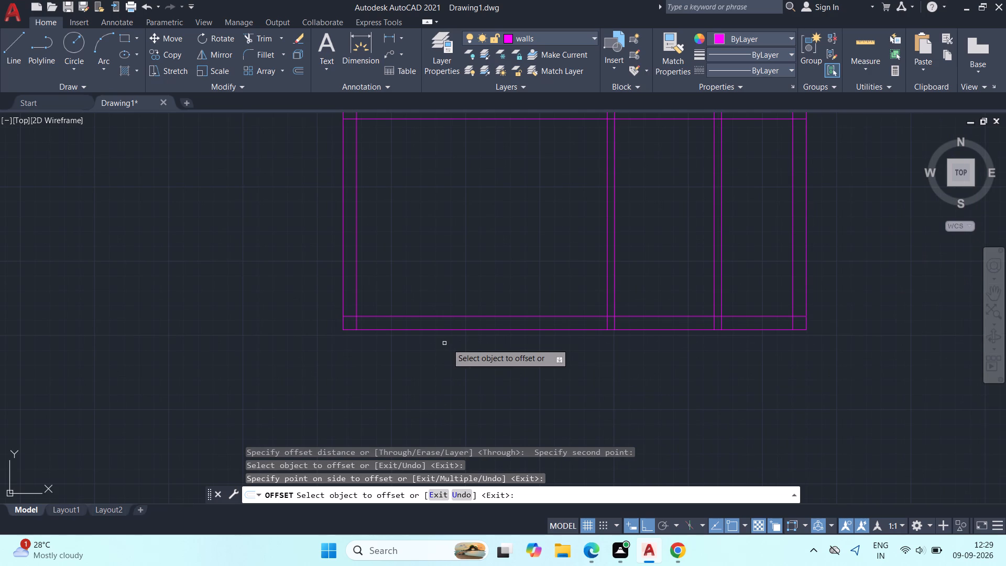
{"action": "middle_click_drag", "start_coordinate": [472, 292], "coordinate": [424, 303]}
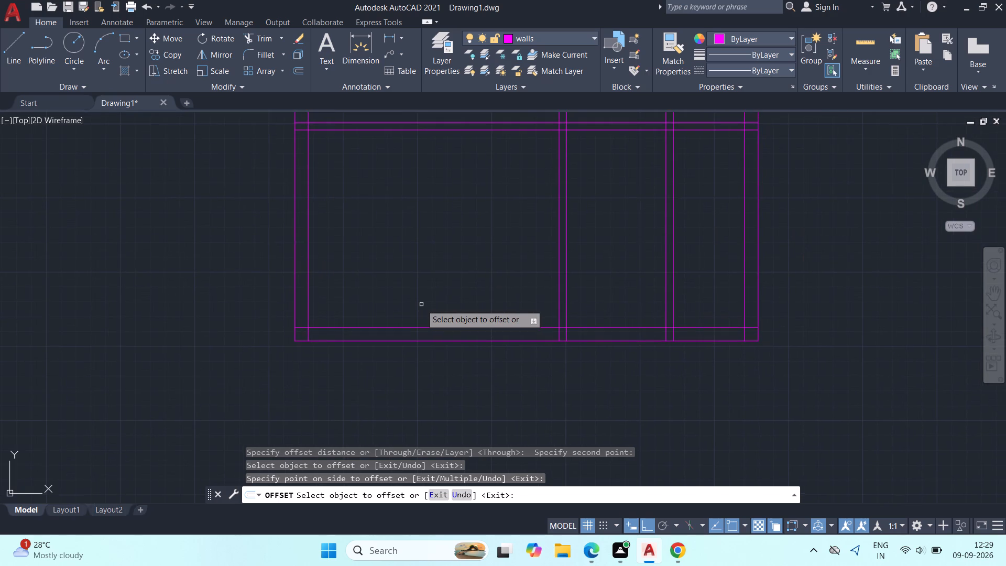
{"action": "scroll", "coordinate": [421, 304], "scroll_direction": "up", "scroll_amount": 1}
{"action": "middle_click_drag", "start_coordinate": [356, 306], "coordinate": [351, 350]}
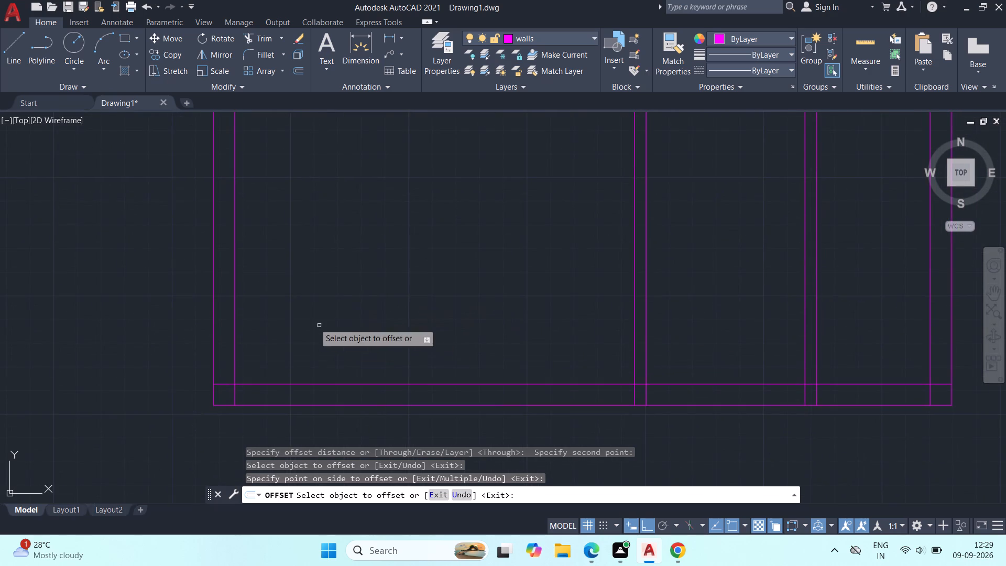
{"action": "left_click", "coordinate": [236, 314]}
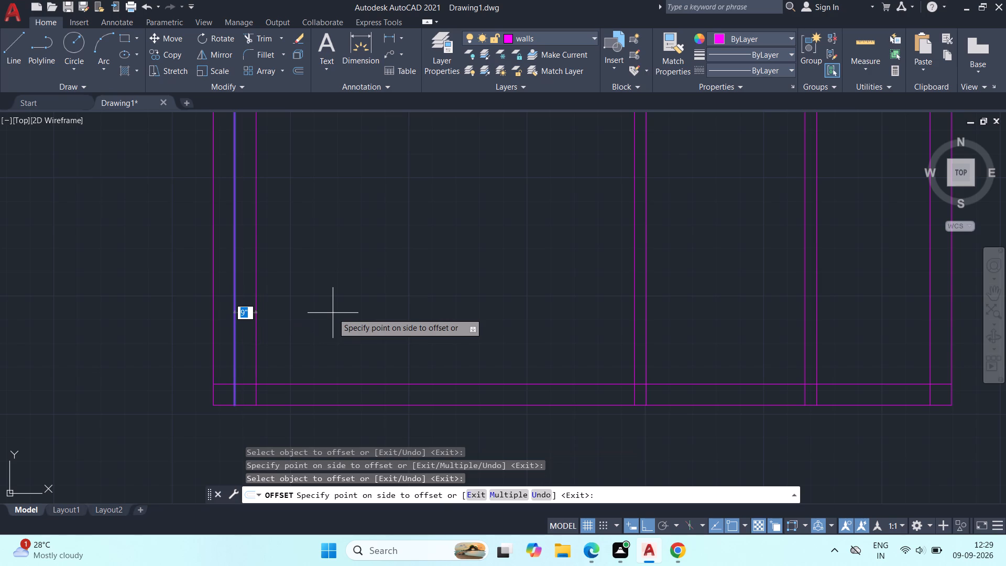
{"action": "type", "text": "7'11\""}
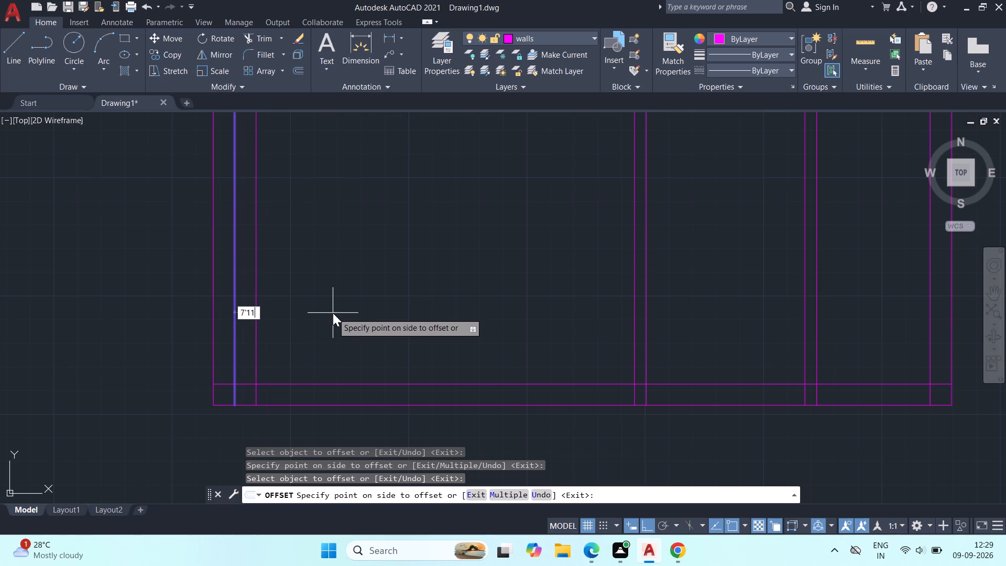
{"action": "key", "text": "Return"}
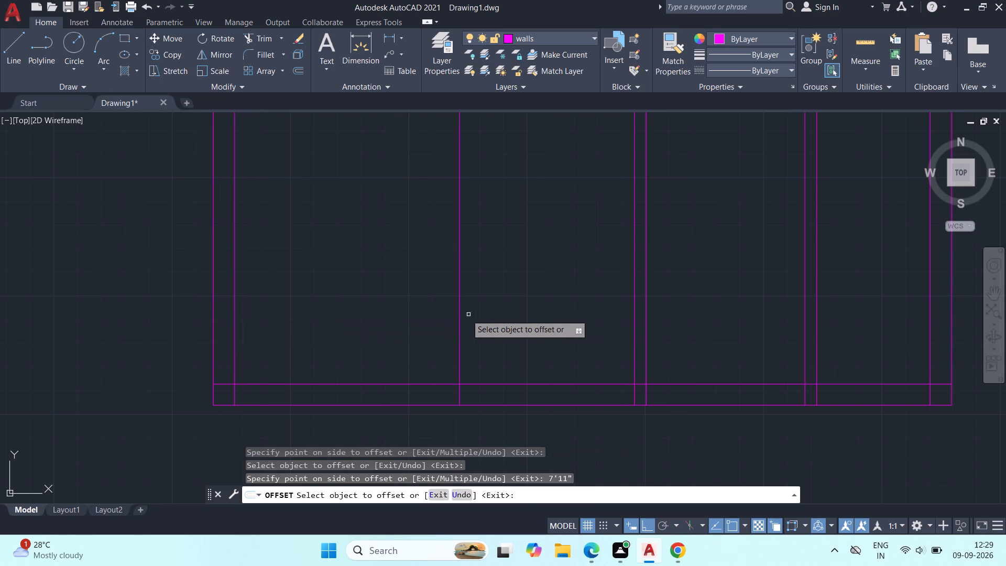
{"action": "left_click", "coordinate": [459, 316]}
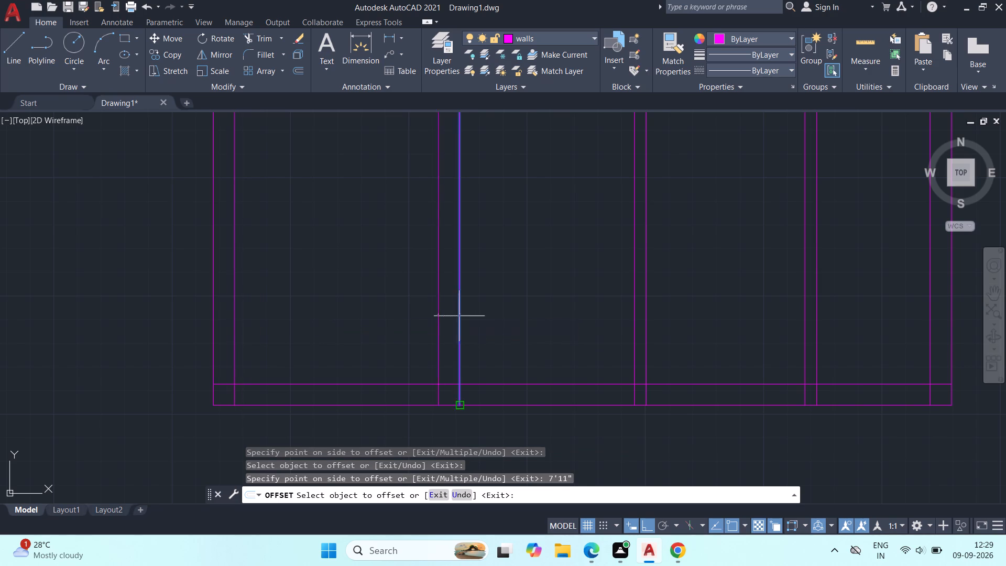
{"action": "type", "text": "5\""}
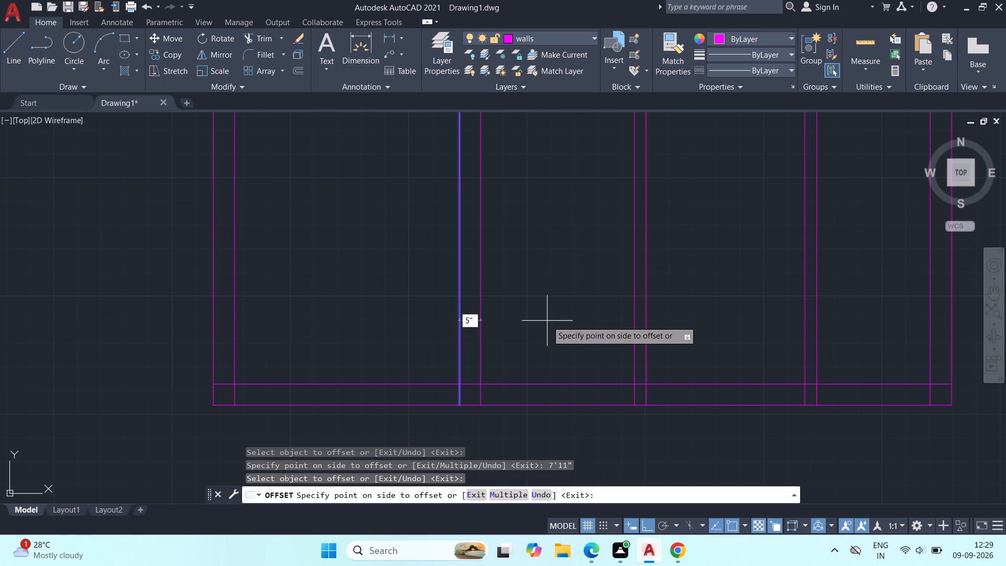
{"action": "key", "text": "Return"}
{"action": "key", "text": "Escape"}
Trim the left and right vertical partitions' lines out of the top row, above the upper horizontal partition.
{"action": "scroll", "coordinate": [547, 321], "scroll_direction": "down", "scroll_amount": 4}
{"action": "middle_click_drag", "start_coordinate": [547, 321], "coordinate": [556, 354]}
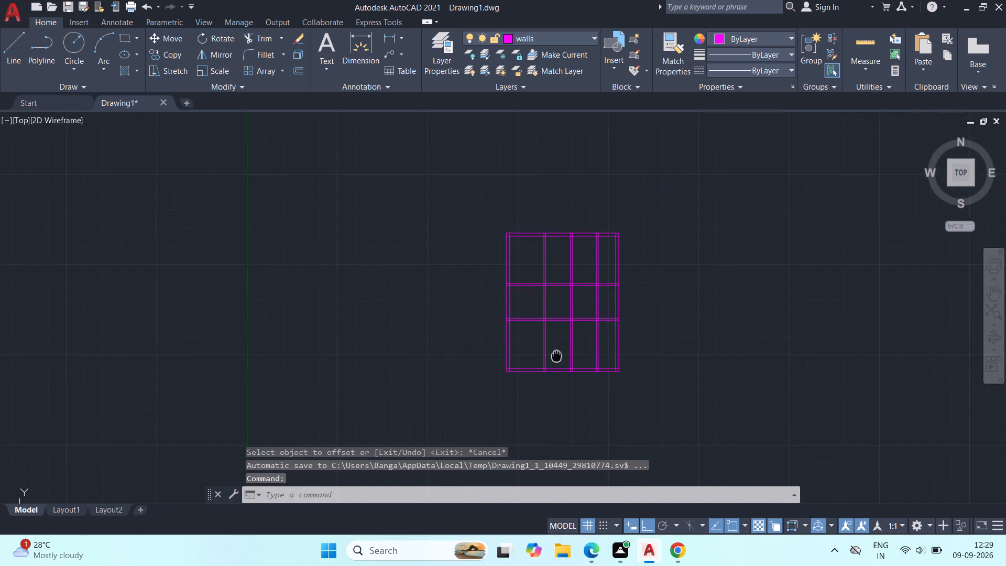
{"action": "scroll", "coordinate": [608, 295], "scroll_direction": "up", "scroll_amount": 2}
{"action": "middle_click_drag", "start_coordinate": [614, 300], "coordinate": [630, 306]}
{"action": "type", "text": "TR"}
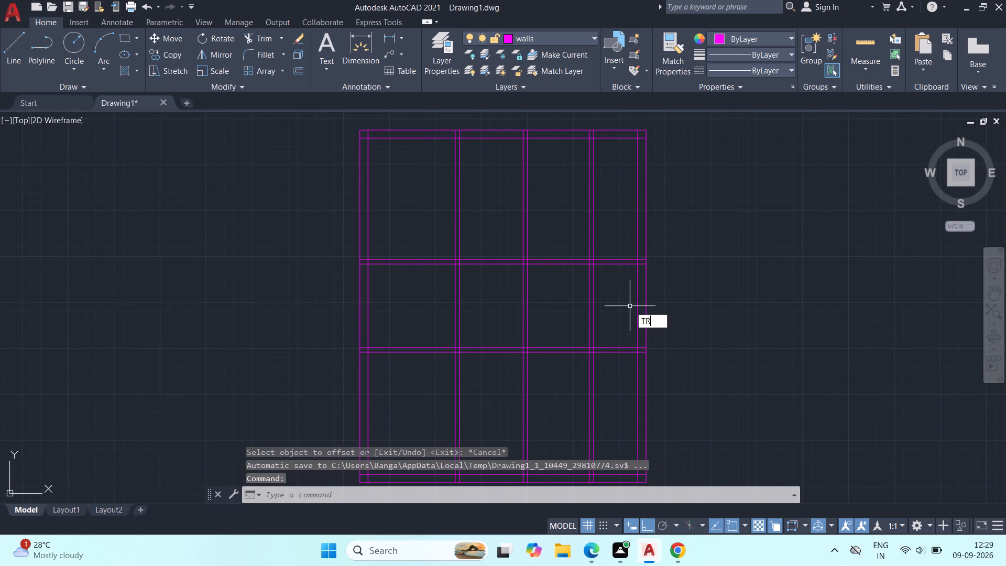
{"action": "key", "text": "space"}
{"action": "scroll", "coordinate": [592, 201], "scroll_direction": "up", "scroll_amount": 3}
{"action": "scroll", "coordinate": [603, 208], "scroll_direction": "down", "scroll_amount": 2}
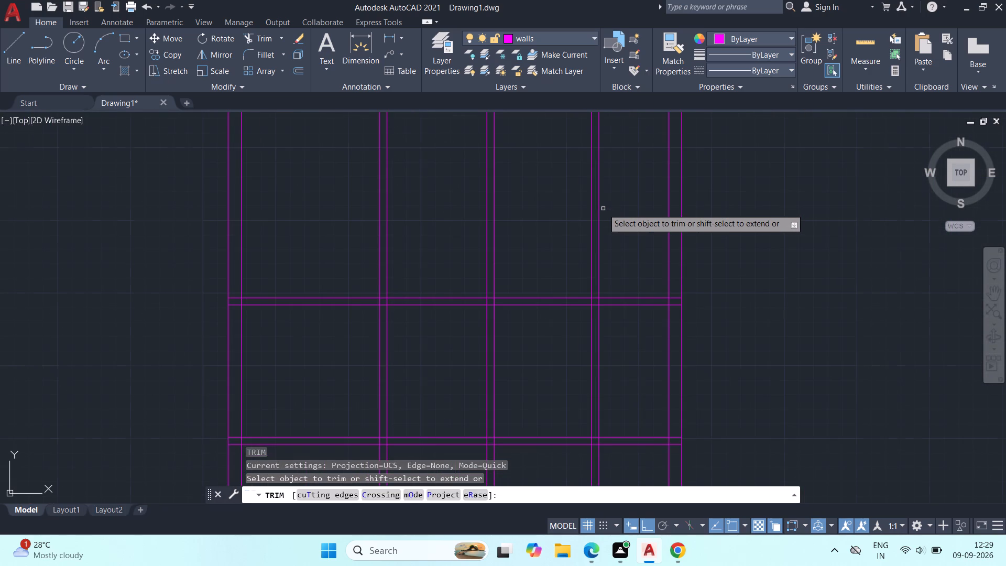
{"action": "left_click", "coordinate": [611, 210]}
{"action": "left_click", "coordinate": [542, 231]}
{"action": "left_click", "coordinate": [408, 240]}
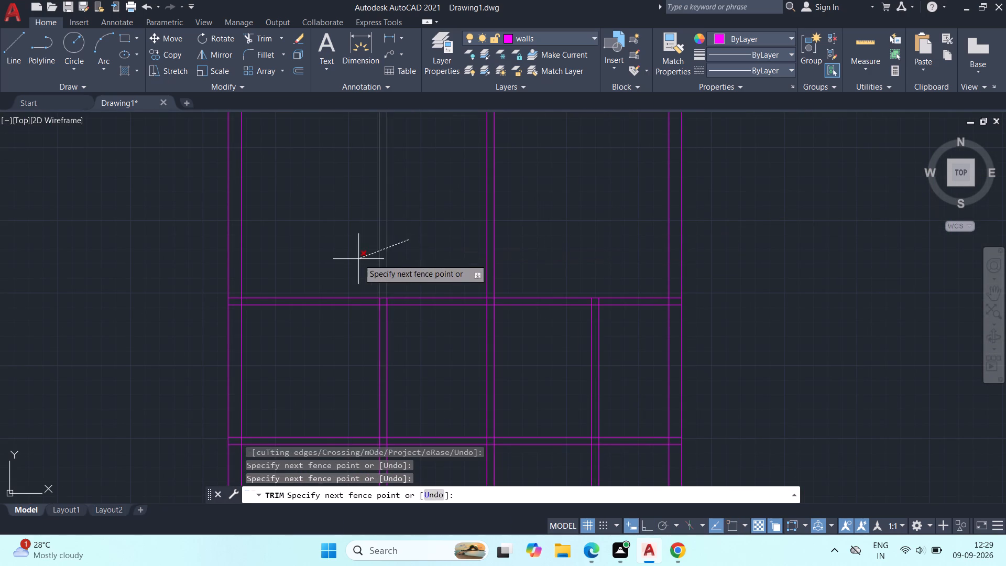
{"action": "left_click", "coordinate": [358, 259]}
Trim the left and middle vertical partitions' lines out of the middle row, between the two horizontal partitions.
{"action": "middle_click_drag", "start_coordinate": [422, 373], "coordinate": [422, 318]}
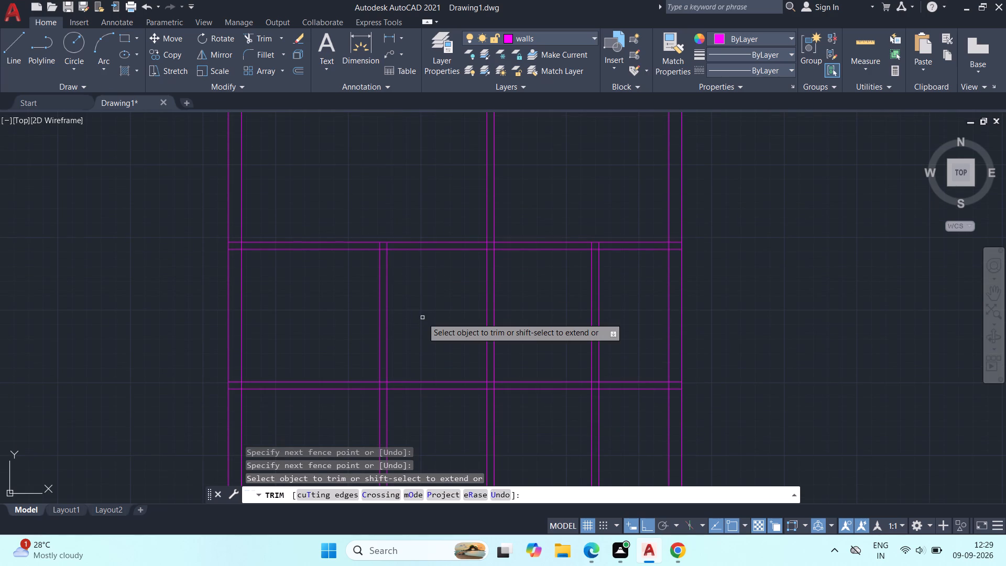
{"action": "left_click", "coordinate": [422, 318]}
{"action": "left_click", "coordinate": [357, 333]}
{"action": "left_click", "coordinate": [392, 324]}
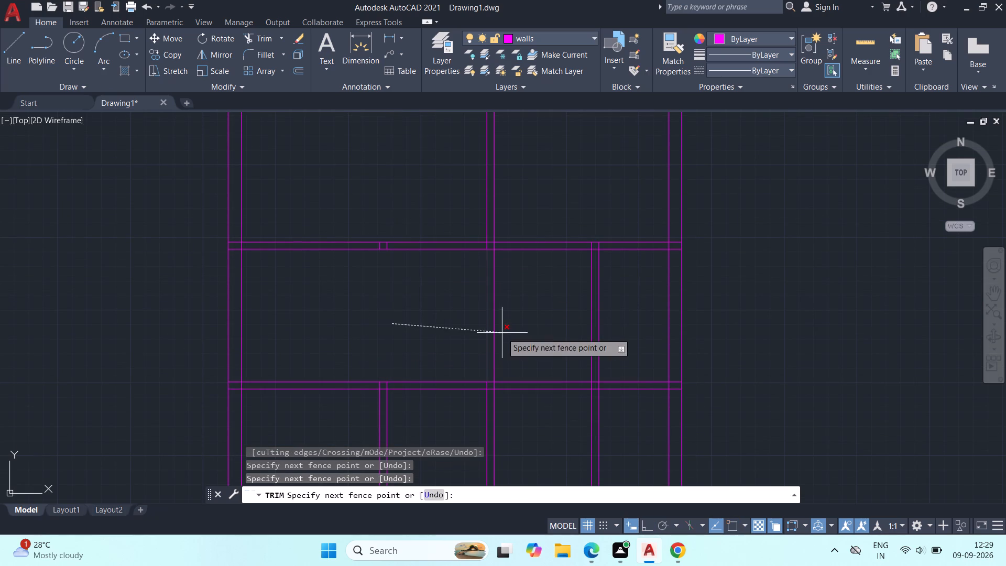
{"action": "left_click", "coordinate": [561, 333]}
Trim the right vertical partition's lines between the lower horizontal partition and the bottom wall's inner line.
{"action": "middle_click_drag", "start_coordinate": [491, 350], "coordinate": [515, 253]}
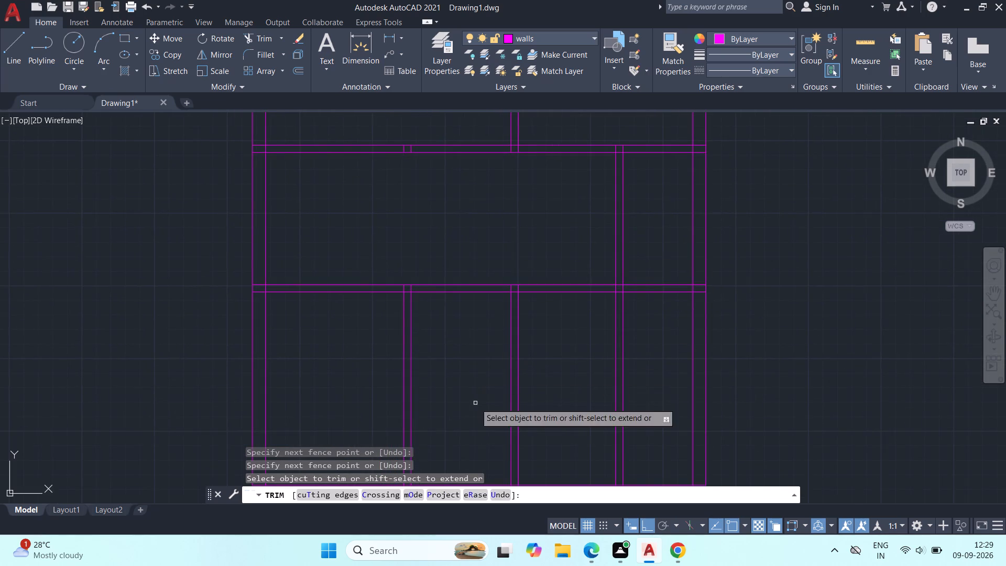
{"action": "middle_click_drag", "start_coordinate": [466, 380], "coordinate": [445, 289]}
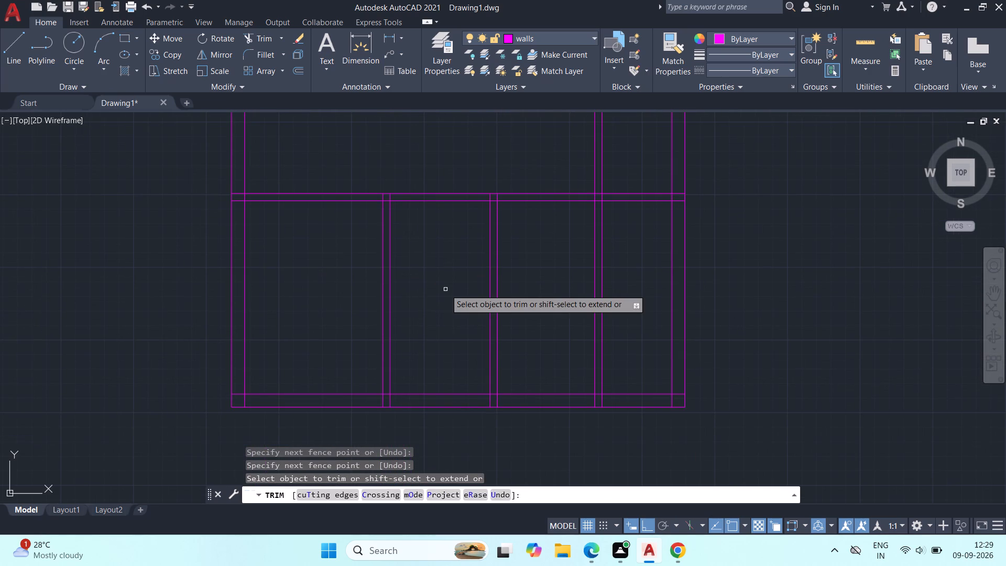
{"action": "left_click", "coordinate": [571, 306]}
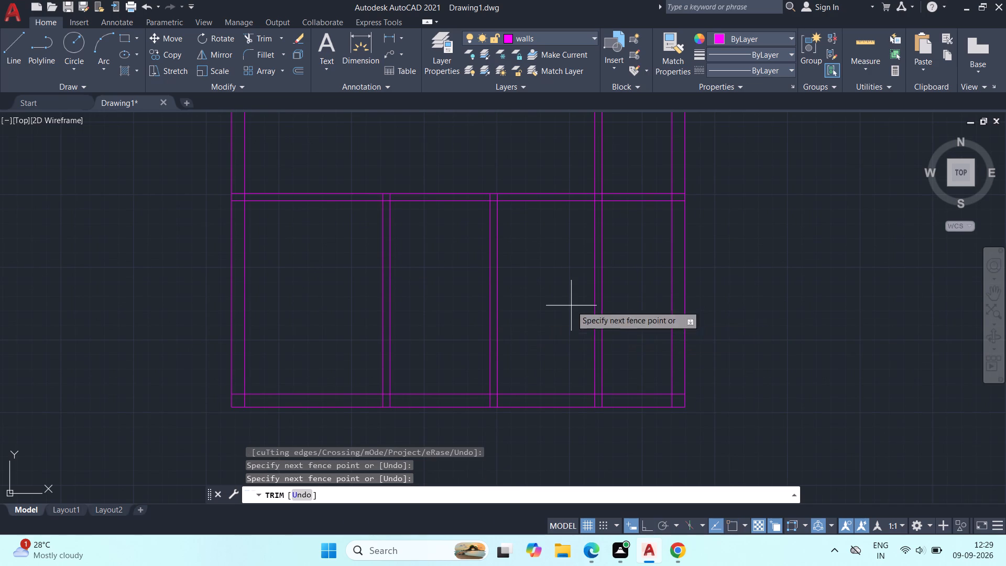
{"action": "left_click", "coordinate": [631, 323]}
{"action": "key", "text": "Escape"}
{"action": "middle_click_drag", "start_coordinate": [568, 330], "coordinate": [571, 309]}
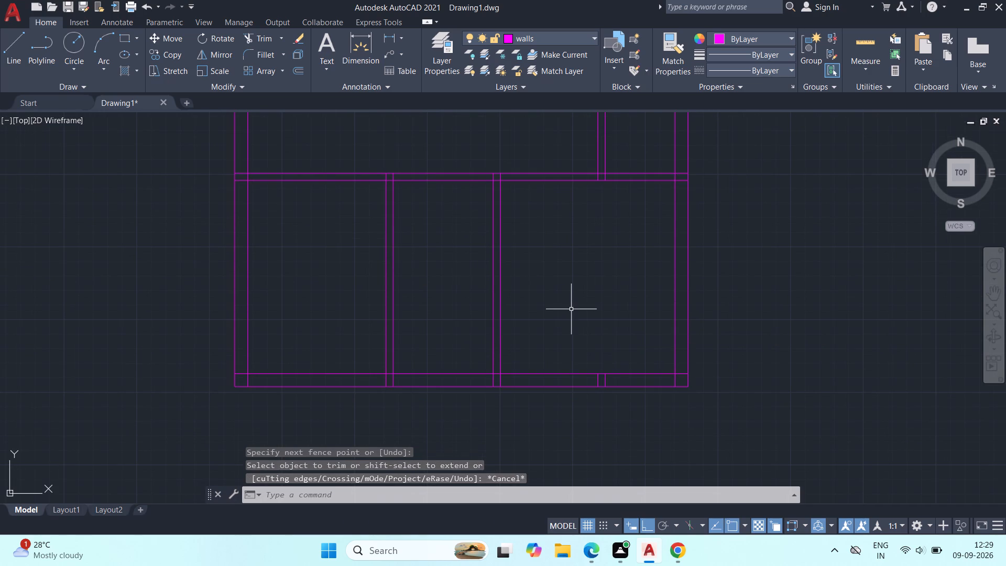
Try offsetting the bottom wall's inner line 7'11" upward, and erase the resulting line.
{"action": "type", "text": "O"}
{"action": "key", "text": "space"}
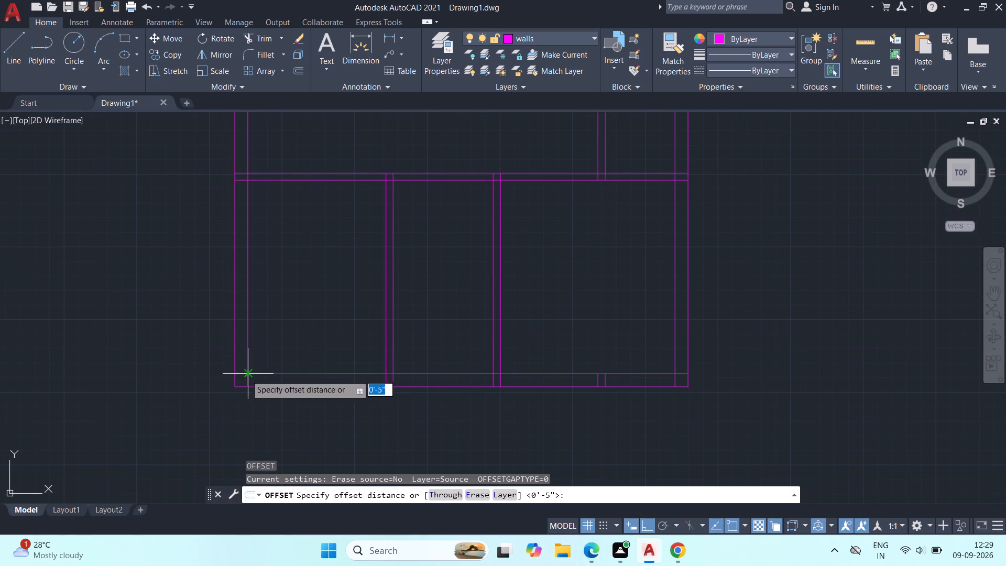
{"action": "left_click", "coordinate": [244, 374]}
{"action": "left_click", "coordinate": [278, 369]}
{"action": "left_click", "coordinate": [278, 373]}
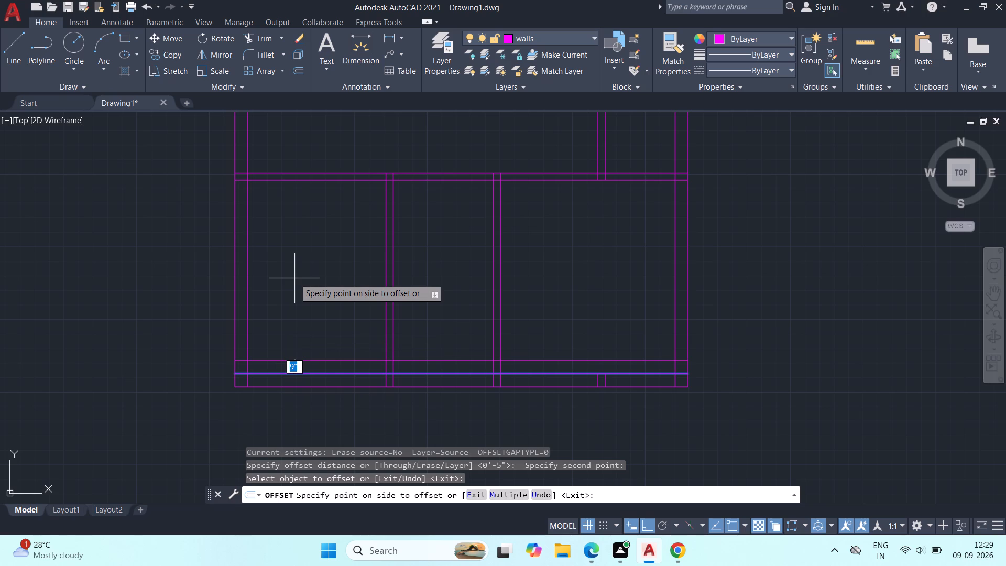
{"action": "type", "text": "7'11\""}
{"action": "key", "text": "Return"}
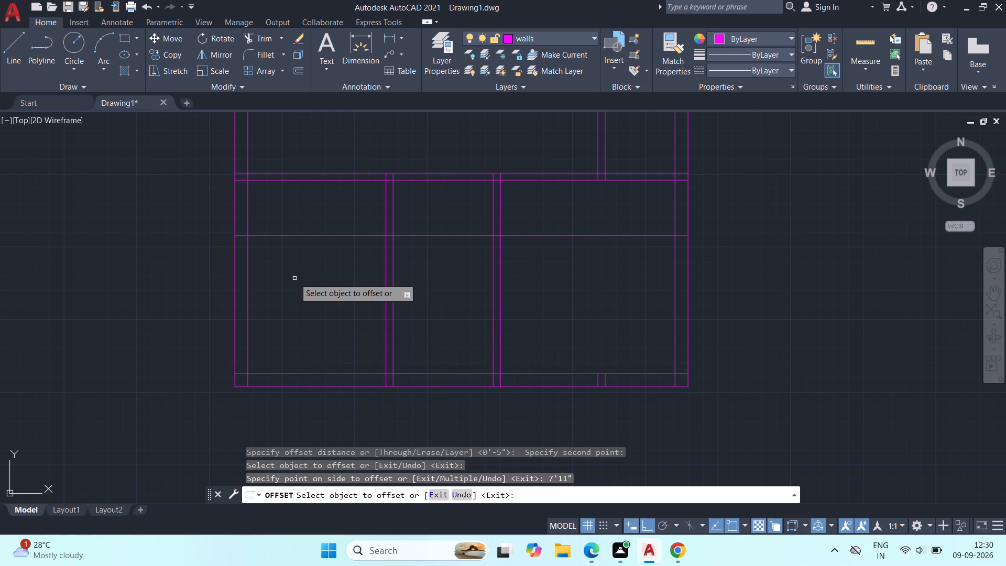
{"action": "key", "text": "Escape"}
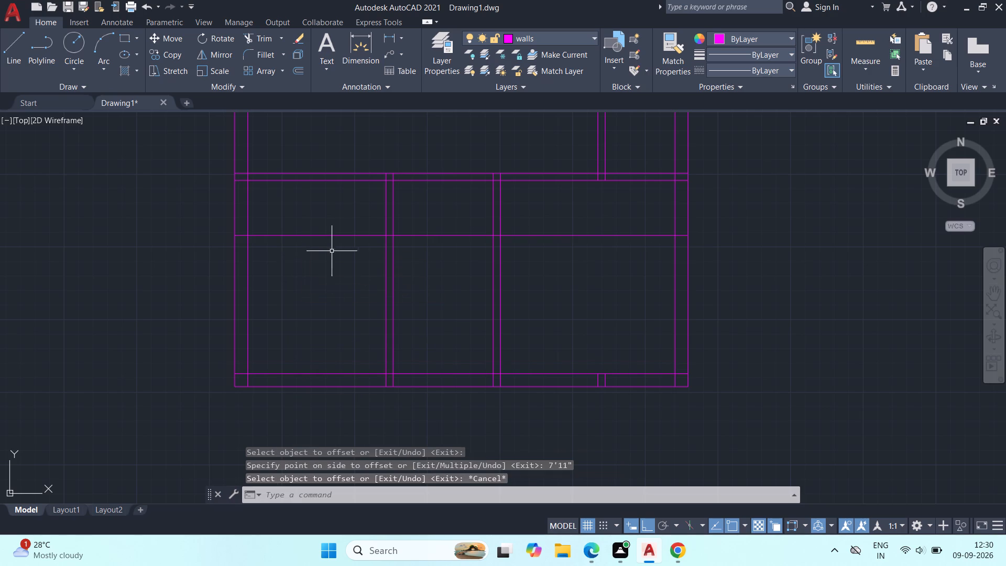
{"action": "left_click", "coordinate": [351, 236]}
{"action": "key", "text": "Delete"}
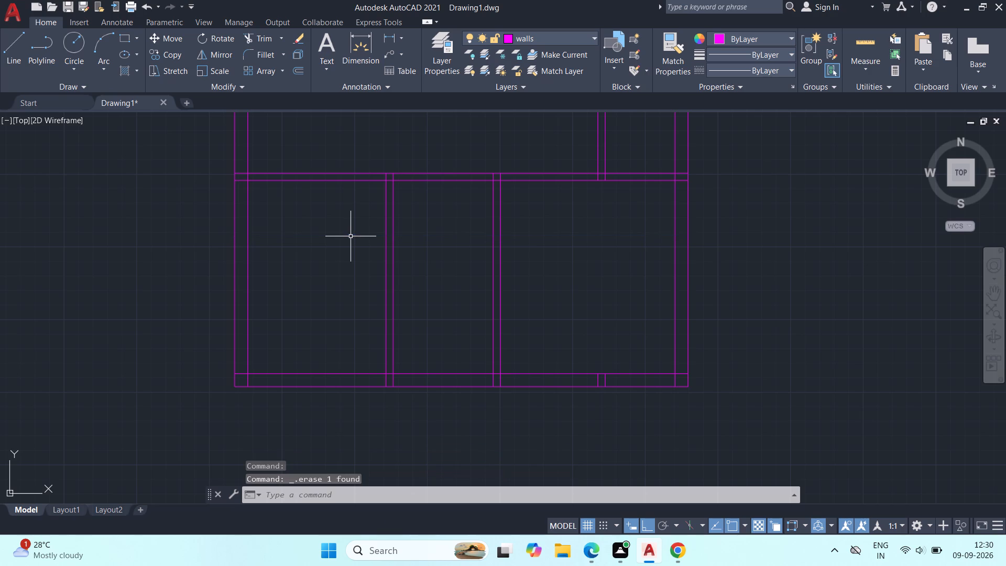
Offset the bottom wall's inner line 6'10" upward and offset the resulting line 5" further up to form a third horizontal partition.
{"action": "type", "text": "O"}
{"action": "key", "text": "space"}
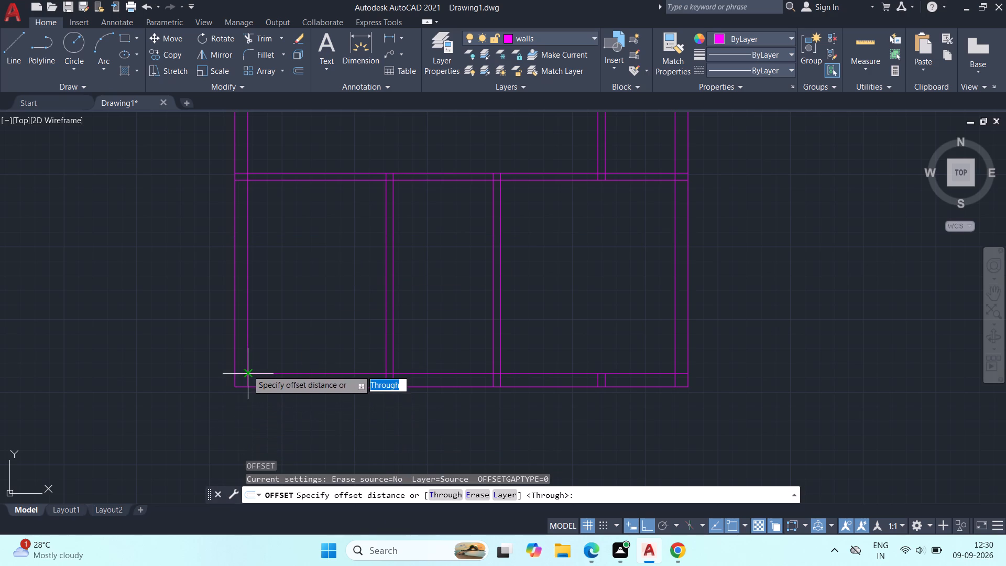
{"action": "left_click", "coordinate": [247, 373]}
{"action": "left_click", "coordinate": [317, 374]}
{"action": "left_click", "coordinate": [311, 374]}
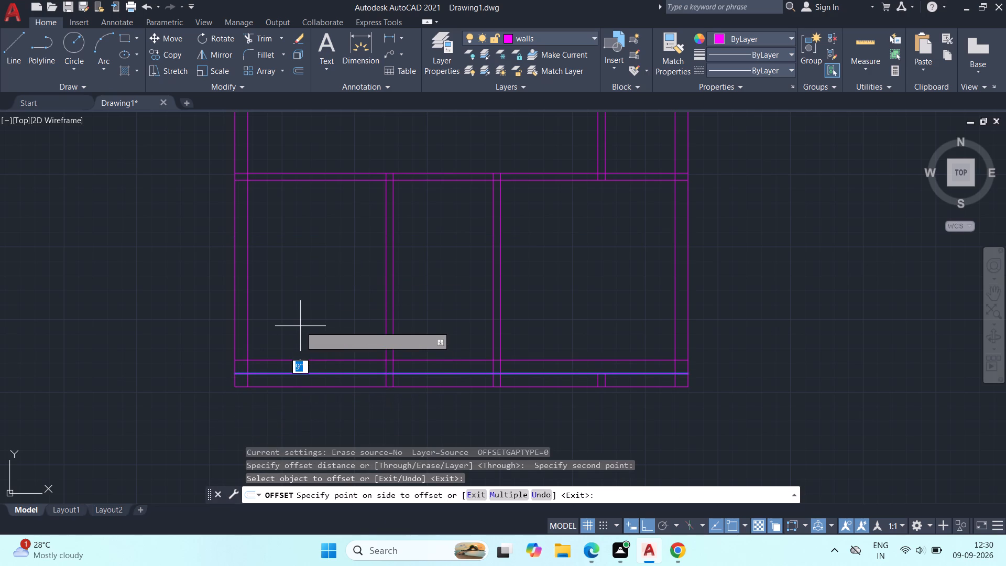
{"action": "type", "text": "6'10\""}
{"action": "key", "text": "Return"}
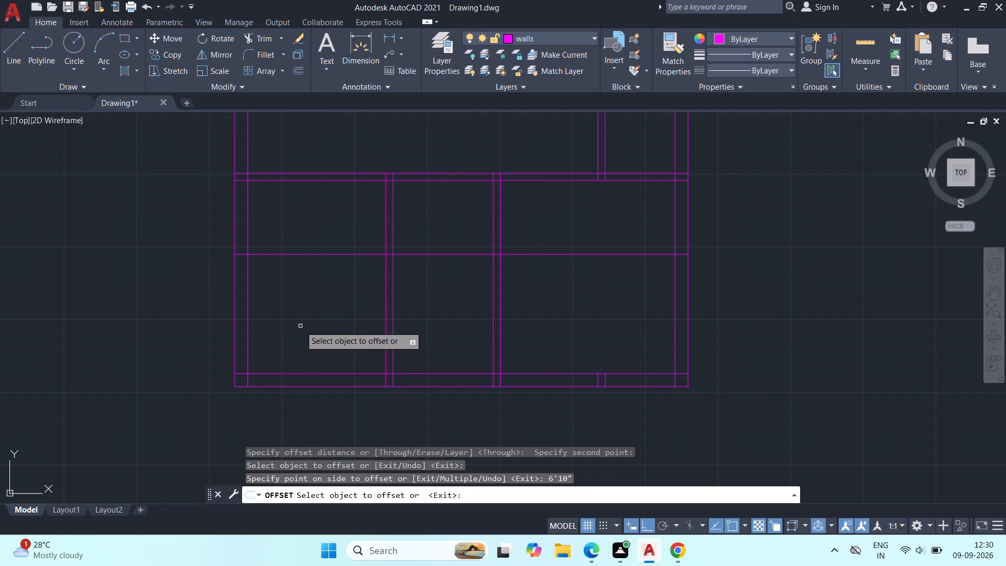
{"action": "left_click", "coordinate": [352, 254]}
{"action": "type", "text": "5\""}
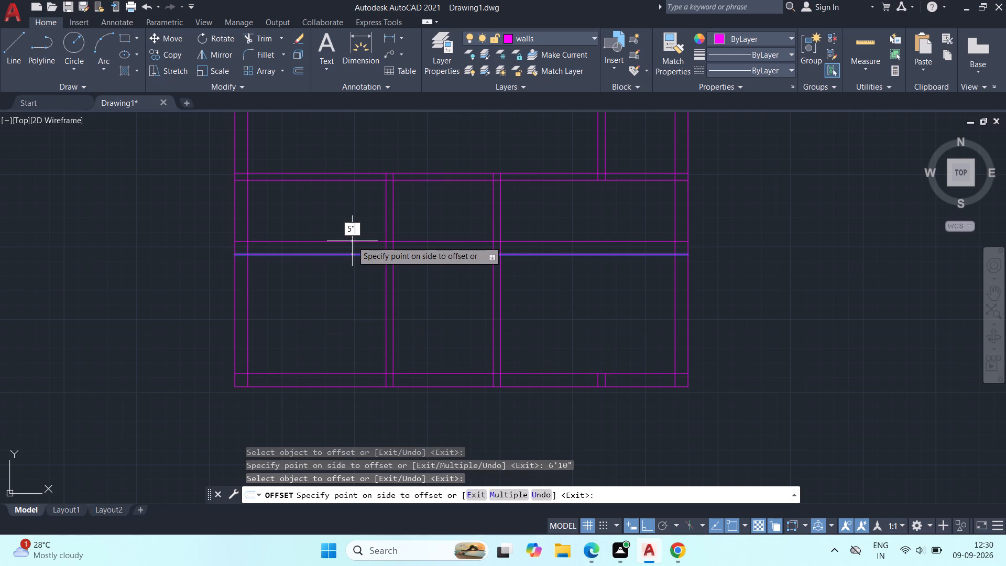
{"action": "key", "text": "Return"}
{"action": "key", "text": "Escape"}
Trim the second horizontal partition from the left wall to the middle partition, and the left partition's lines above the third horizontal partition.
{"action": "type", "text": "TR"}
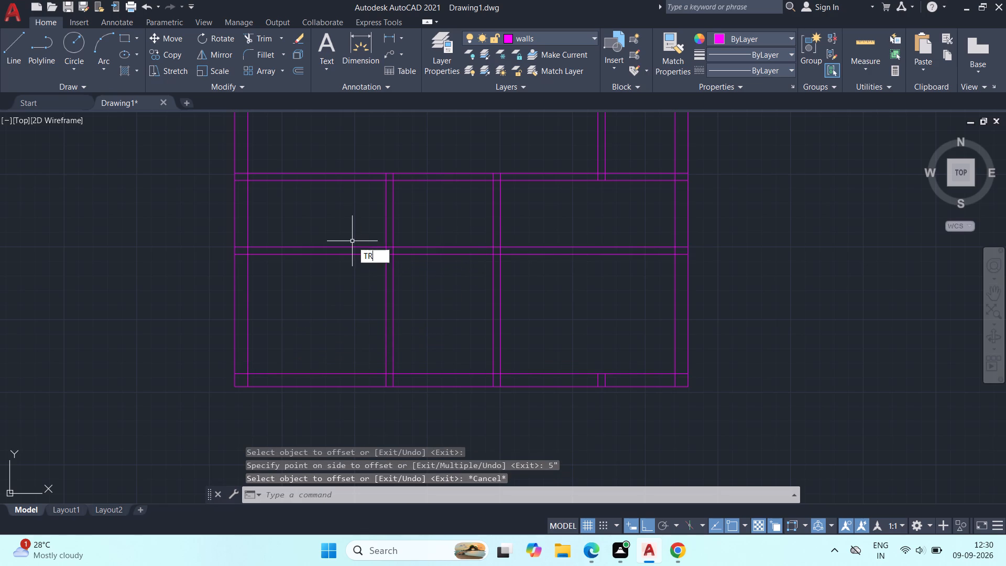
{"action": "key", "text": "space"}
{"action": "left_click", "coordinate": [313, 140]}
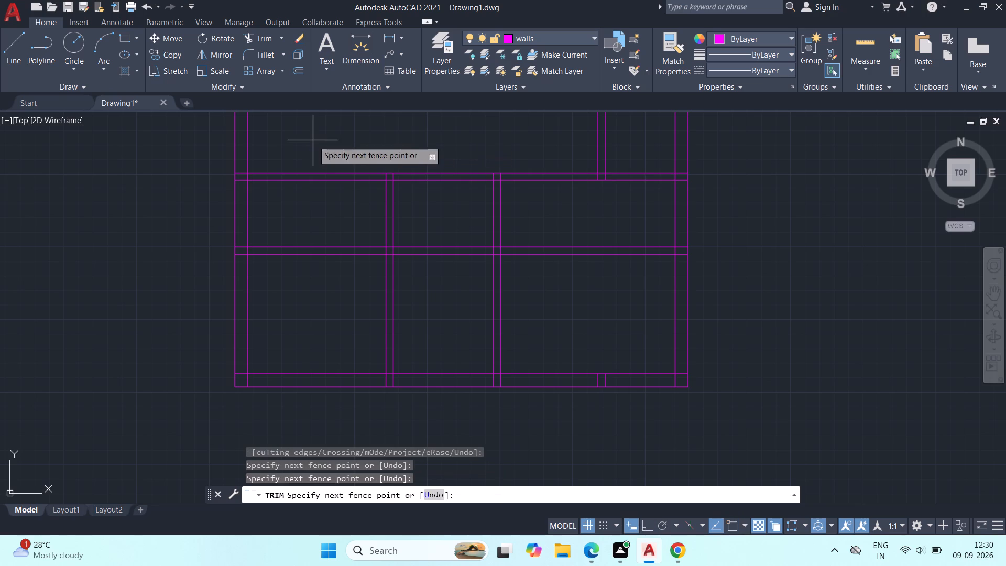
{"action": "left_click", "coordinate": [314, 199]}
{"action": "left_click", "coordinate": [350, 217]}
{"action": "left_click", "coordinate": [451, 195]}
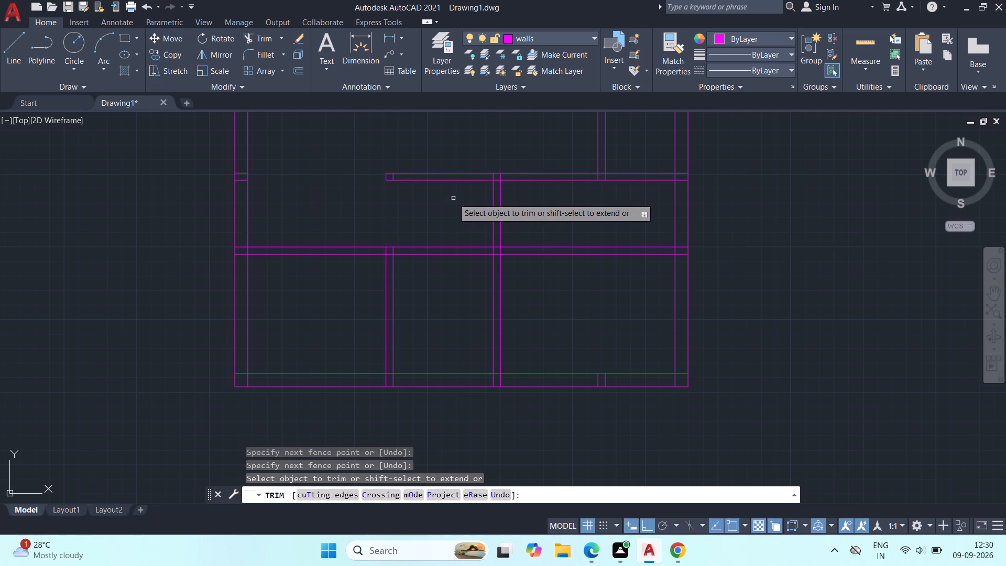
{"action": "left_click", "coordinate": [460, 200]}
{"action": "left_click", "coordinate": [410, 128]}
{"action": "middle_click_drag", "start_coordinate": [428, 171], "coordinate": [427, 171]}
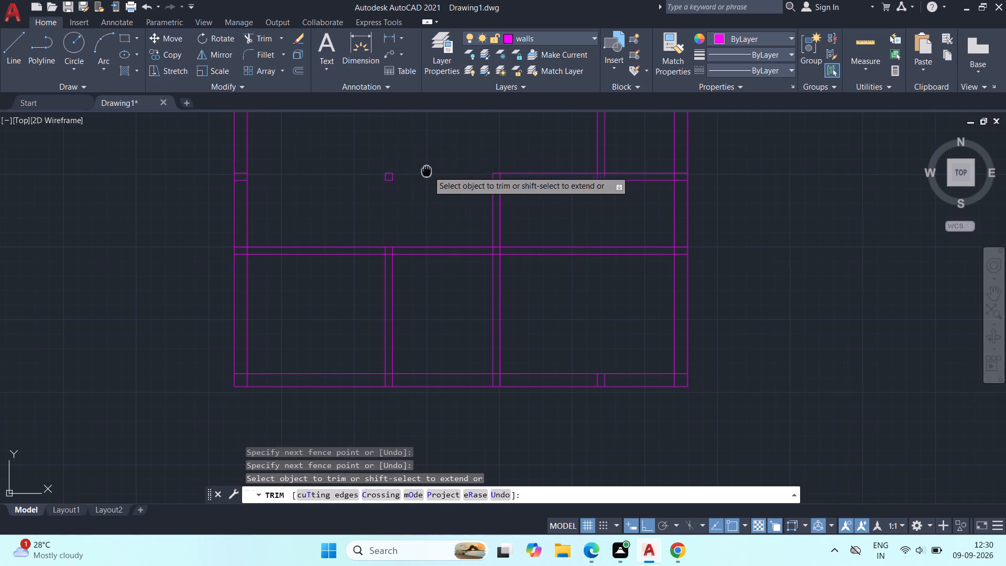
{"action": "middle_click_drag", "start_coordinate": [427, 171], "coordinate": [355, 197]}
{"action": "key", "text": "Escape"}
Erase the small isolated square of four leftover lines where the left and second horizontal partitions crossed.
{"action": "middle_click_drag", "start_coordinate": [355, 204], "coordinate": [374, 222]}
{"action": "left_click", "coordinate": [296, 176]}
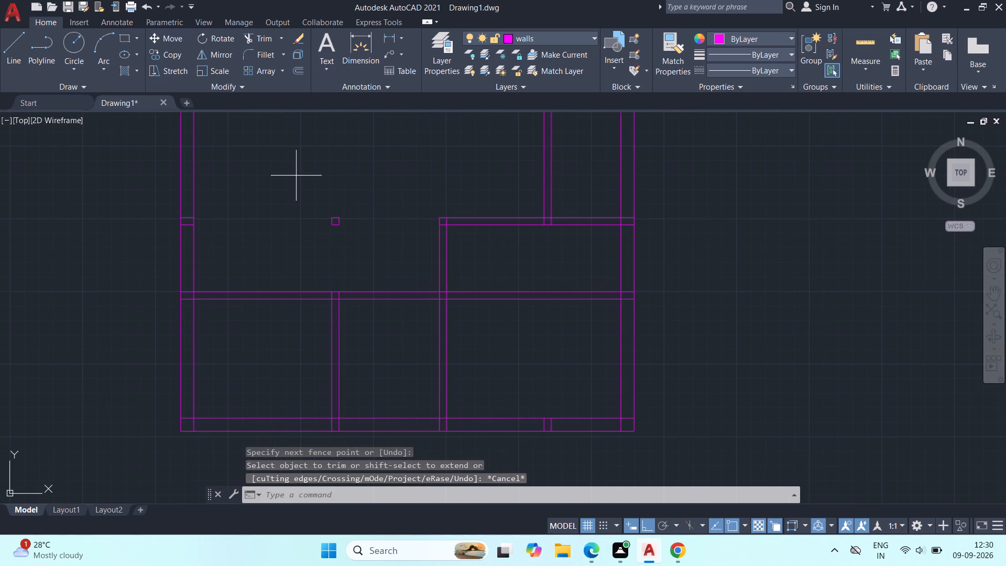
{"action": "left_click", "coordinate": [380, 235]}
{"action": "key", "text": "Delete"}
Trim the third horizontal partition's two lines between the middle vertical partition and the right outer wall.
{"action": "middle_click_drag", "start_coordinate": [380, 235], "coordinate": [347, 186]}
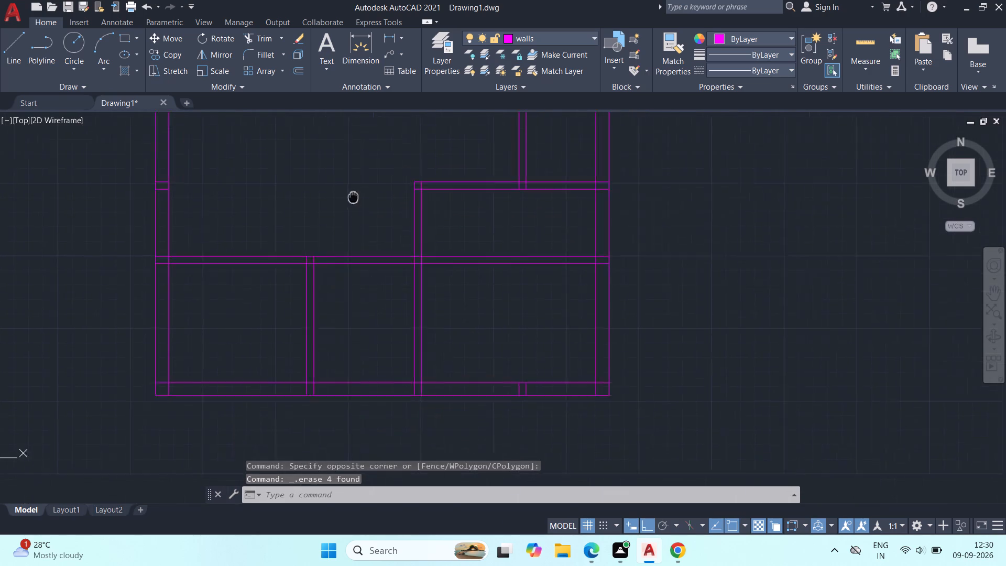
{"action": "middle_click_drag", "start_coordinate": [347, 186], "coordinate": [297, 119]}
{"action": "scroll", "coordinate": [402, 232], "scroll_direction": "up", "scroll_amount": 1}
{"action": "middle_click_drag", "start_coordinate": [418, 250], "coordinate": [420, 255]}
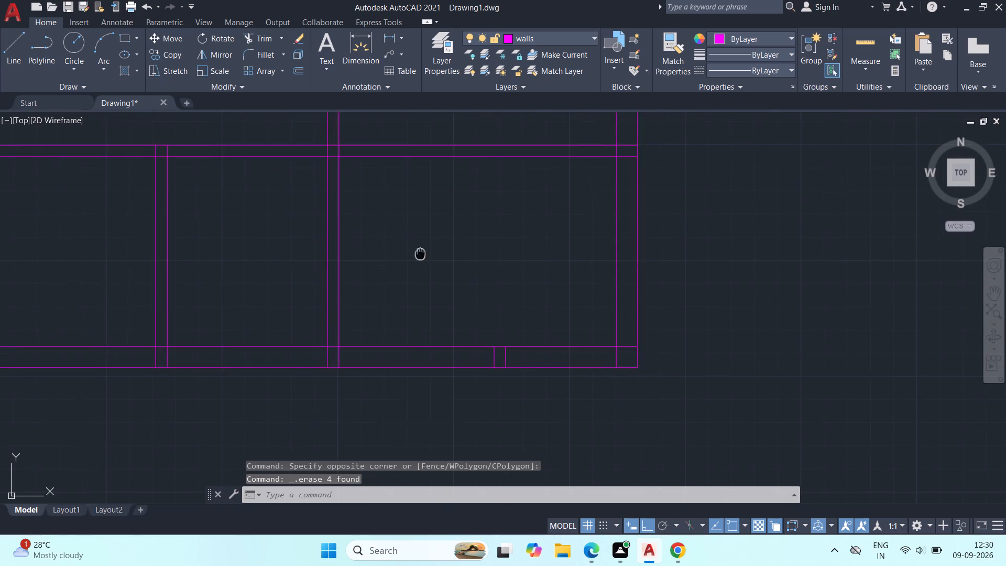
{"action": "middle_click_drag", "start_coordinate": [420, 255], "coordinate": [444, 305]}
{"action": "scroll", "coordinate": [423, 257], "scroll_direction": "up", "scroll_amount": 1}
{"action": "scroll", "coordinate": [444, 305], "scroll_direction": "down", "scroll_amount": 2}
{"action": "key", "text": "t"}
{"action": "key", "text": "r"}
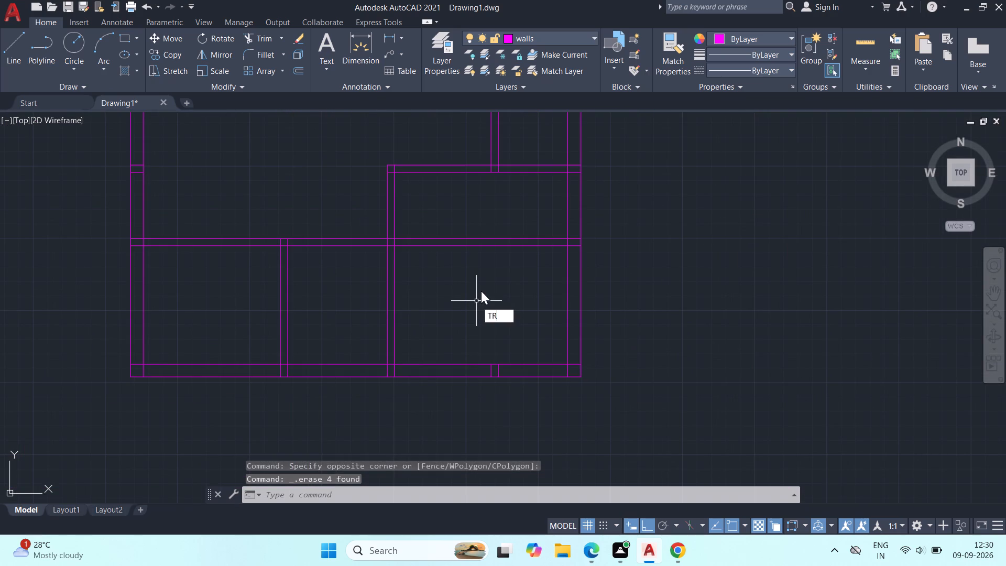
{"action": "key", "text": "space"}
{"action": "left_click", "coordinate": [485, 281]}
{"action": "left_click", "coordinate": [483, 216]}
{"action": "middle_click_drag", "start_coordinate": [498, 269], "coordinate": [513, 298]}
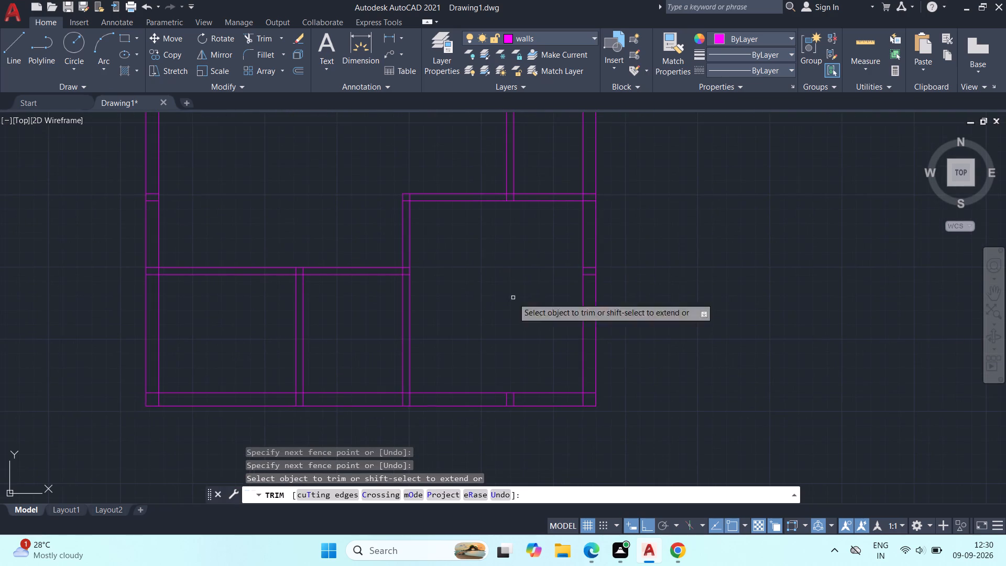
{"action": "key", "text": "Escape"}
Trim the inner wall lines' overlapping ends at the plan's top-left outer corner.
{"action": "scroll", "coordinate": [513, 306], "scroll_direction": "down", "scroll_amount": 2}
{"action": "middle_click_drag", "start_coordinate": [515, 306], "coordinate": [531, 329]}
{"action": "scroll", "coordinate": [417, 147], "scroll_direction": "up", "scroll_amount": 2}
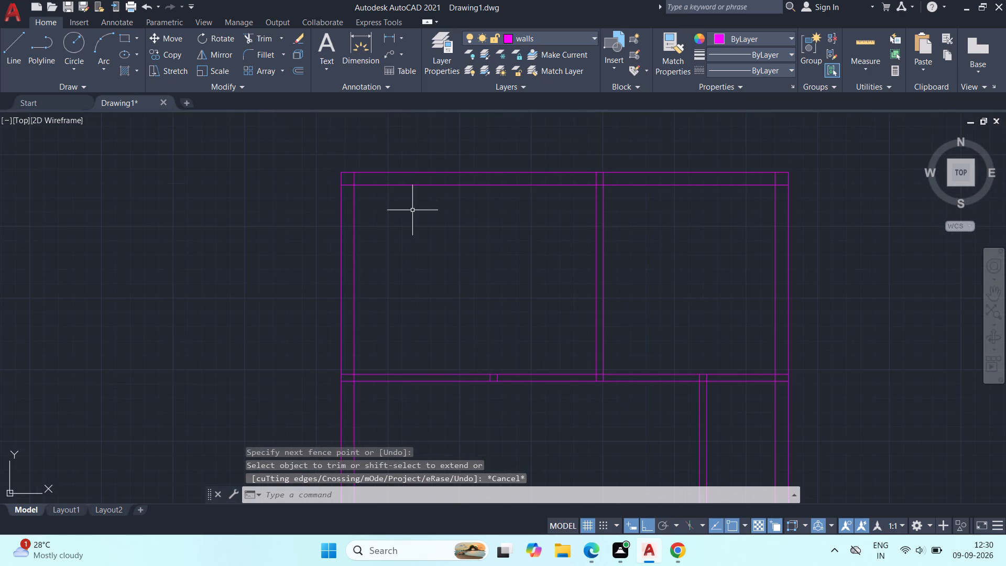
{"action": "scroll", "coordinate": [422, 234], "scroll_direction": "up", "scroll_amount": 1}
{"action": "middle_click_drag", "start_coordinate": [422, 234], "coordinate": [405, 225]}
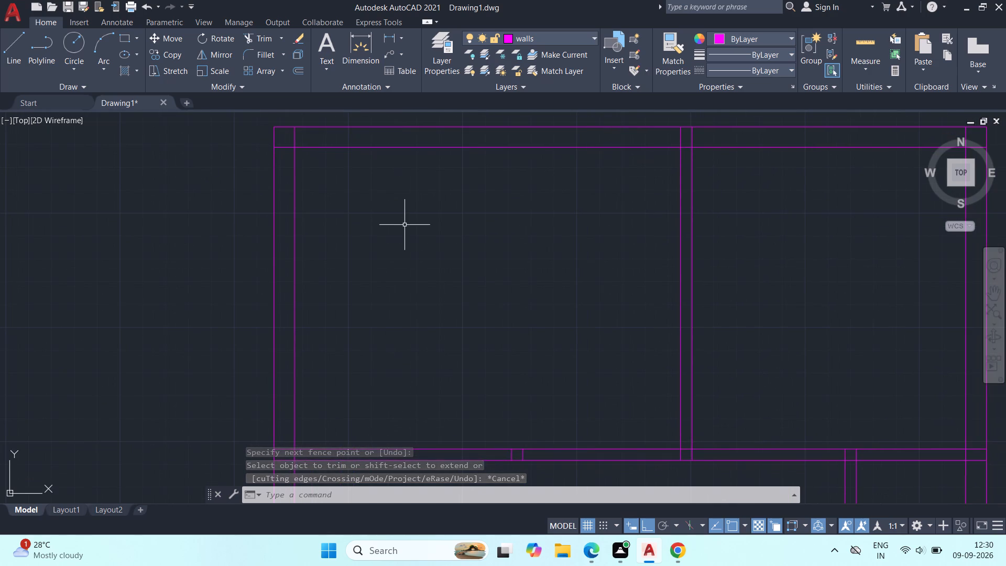
{"action": "type", "text": "TR"}
{"action": "key", "text": "space"}
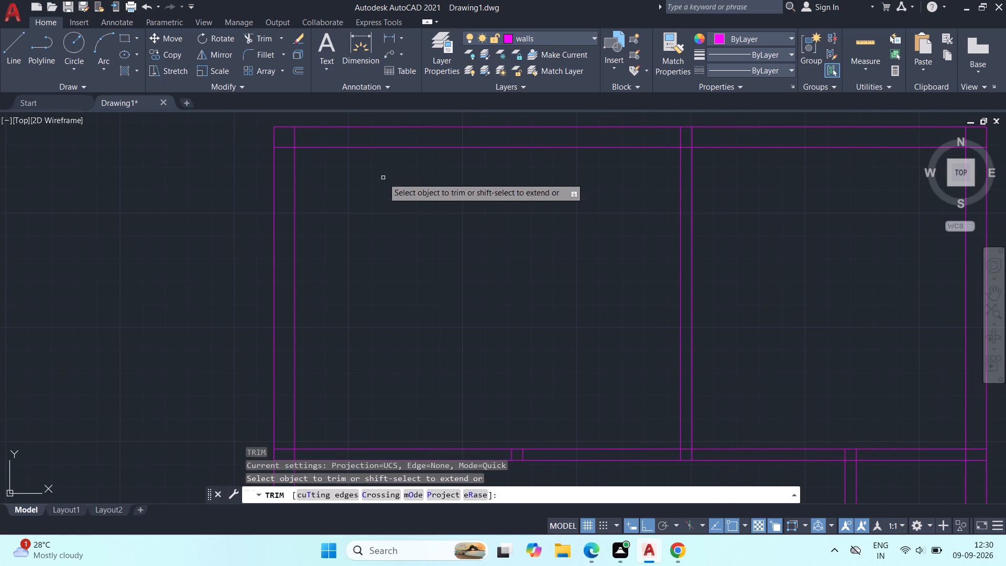
{"action": "left_click", "coordinate": [301, 138]}
{"action": "double_click", "coordinate": [289, 139]}
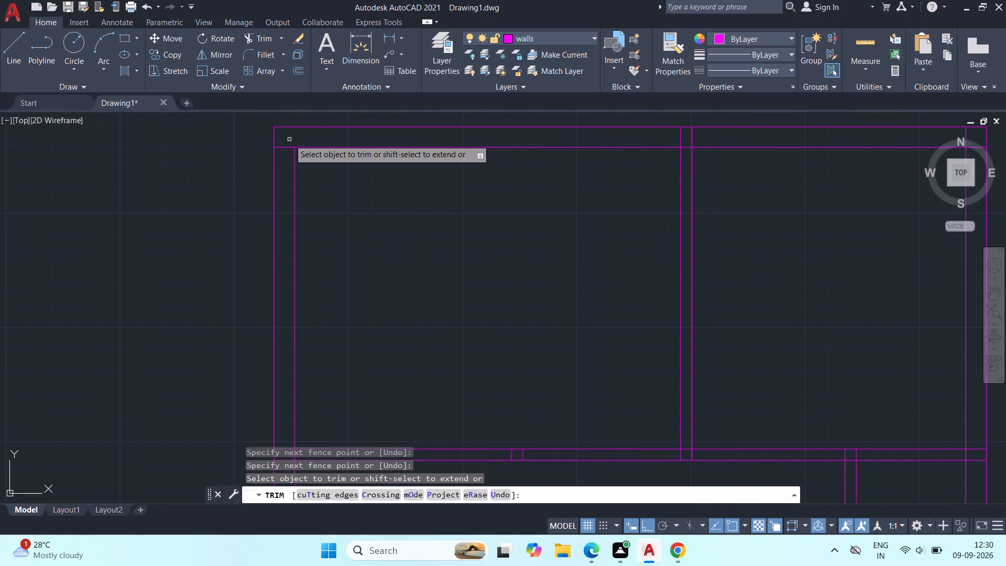
{"action": "left_click", "coordinate": [280, 135]}
{"action": "left_click", "coordinate": [285, 161]}
Trim the middle partition's line ends and the right wall's inner line end out of the top wall's thickness.
{"action": "scroll", "coordinate": [343, 190], "scroll_direction": "down", "scroll_amount": 1}
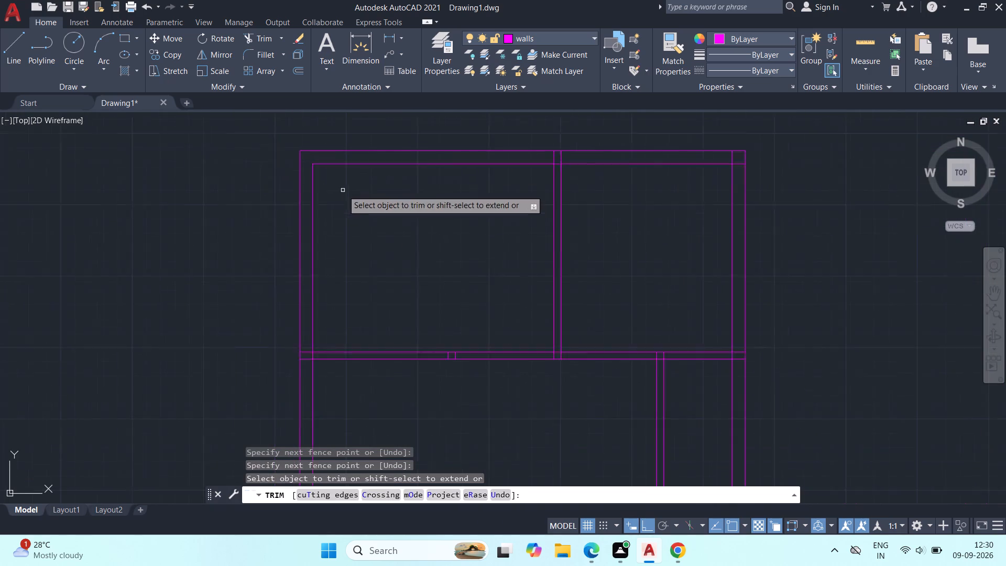
{"action": "scroll", "coordinate": [343, 190], "scroll_direction": "down", "scroll_amount": 1}
{"action": "scroll", "coordinate": [519, 168], "scroll_direction": "up", "scroll_amount": 3}
{"action": "left_click", "coordinate": [315, 181]}
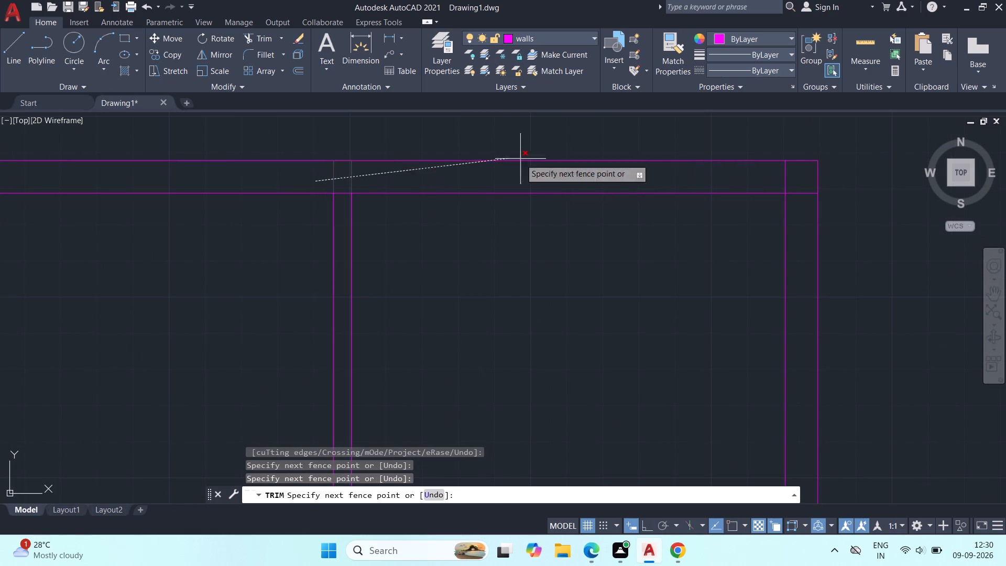
{"action": "double_click", "coordinate": [794, 177]}
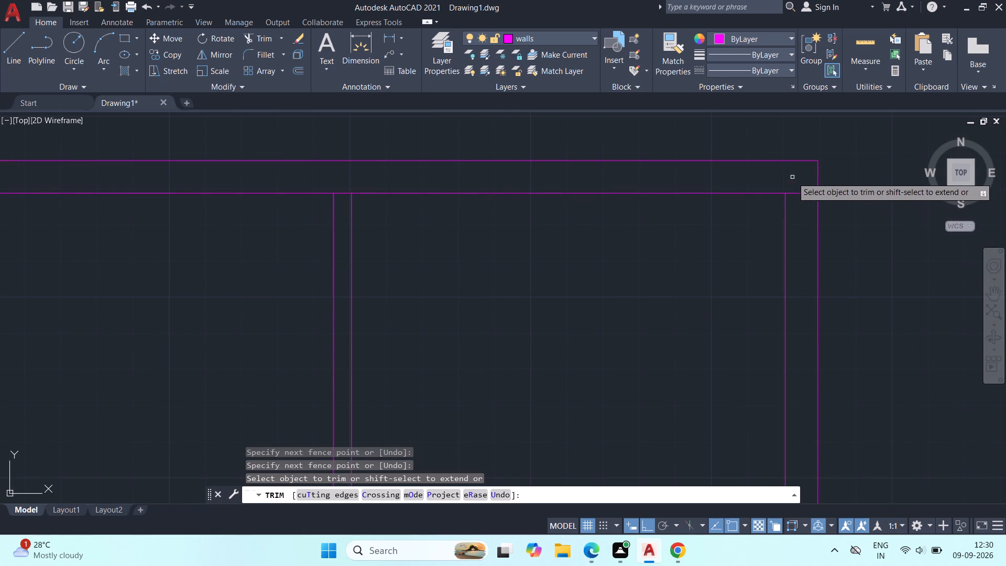
Trim the right wall's excess line at the plan's top-right corner and the top wall's inner line across the middle partition.
{"action": "left_click", "coordinate": [792, 177]}
{"action": "left_click", "coordinate": [799, 213]}
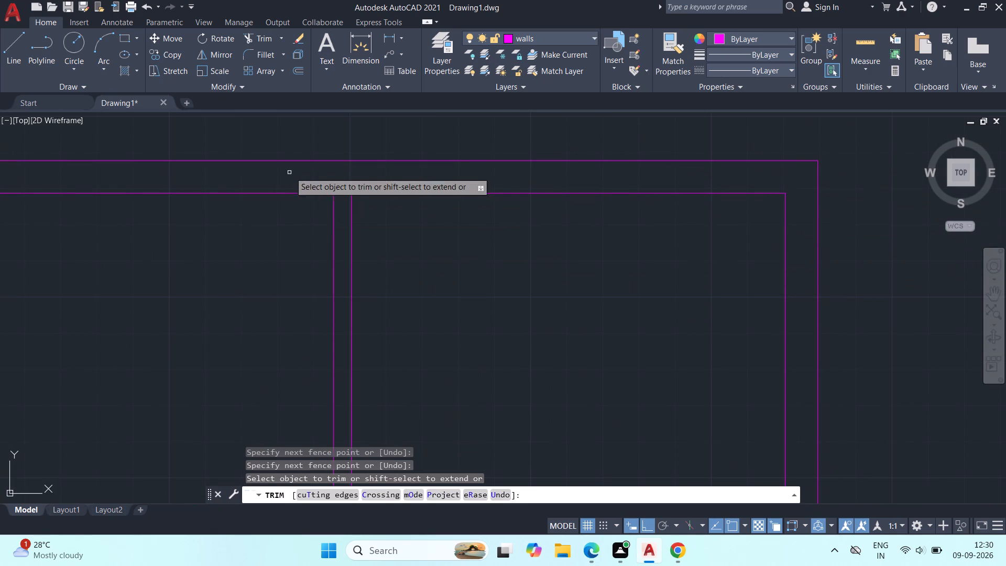
{"action": "left_click", "coordinate": [332, 179]}
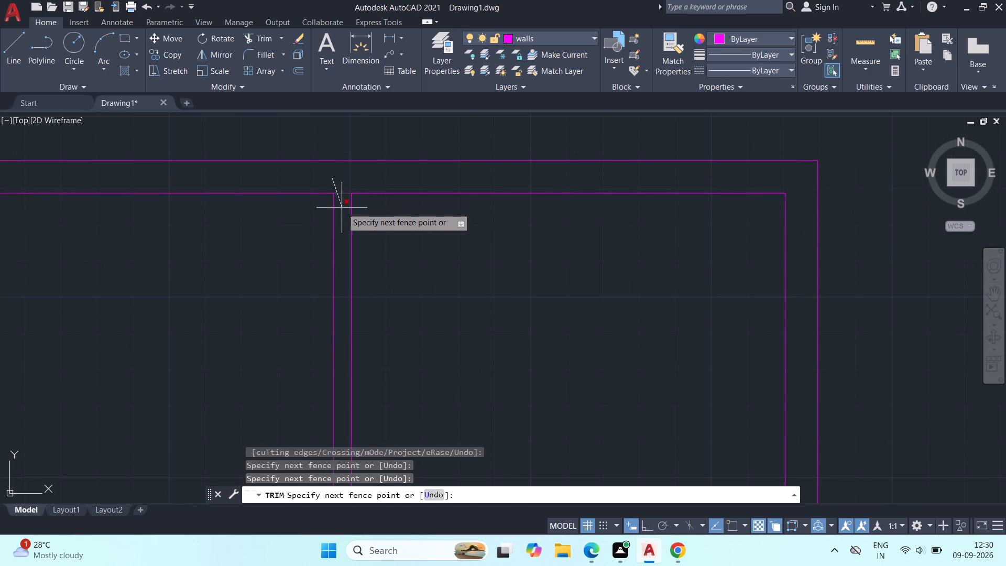
{"action": "left_click", "coordinate": [345, 206]}
Trim the first horizontal partition's line ends out of the left outer wall and the wall's inner line between them.
{"action": "scroll", "coordinate": [411, 270], "scroll_direction": "down", "scroll_amount": 3}
{"action": "middle_click_drag", "start_coordinate": [418, 304], "coordinate": [422, 230]}
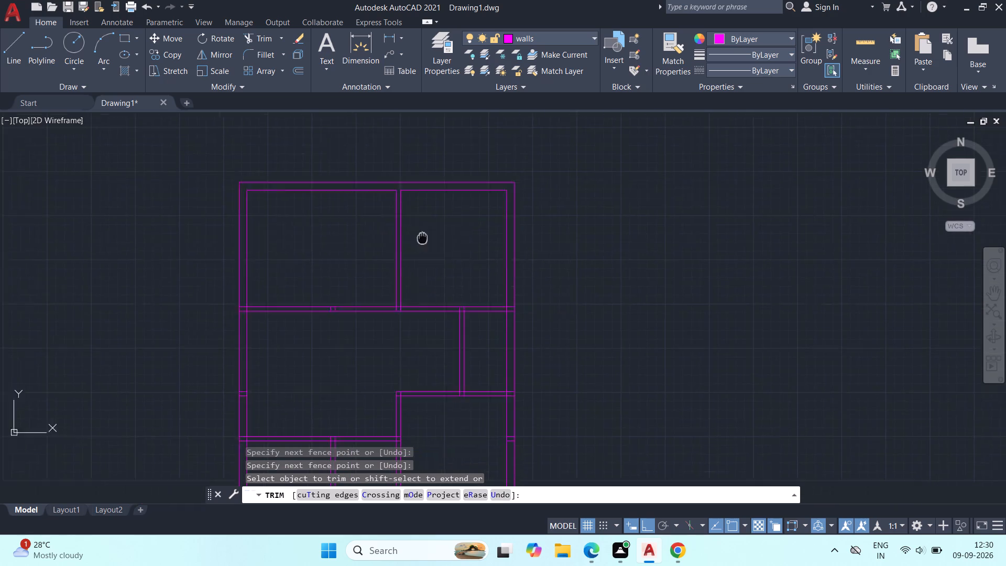
{"action": "middle_click_drag", "start_coordinate": [422, 230], "coordinate": [423, 156]}
{"action": "scroll", "coordinate": [380, 227], "scroll_direction": "up", "scroll_amount": 4}
{"action": "middle_click_drag", "start_coordinate": [206, 226], "coordinate": [545, 242]}
{"action": "scroll", "coordinate": [385, 259], "scroll_direction": "down", "scroll_amount": 2}
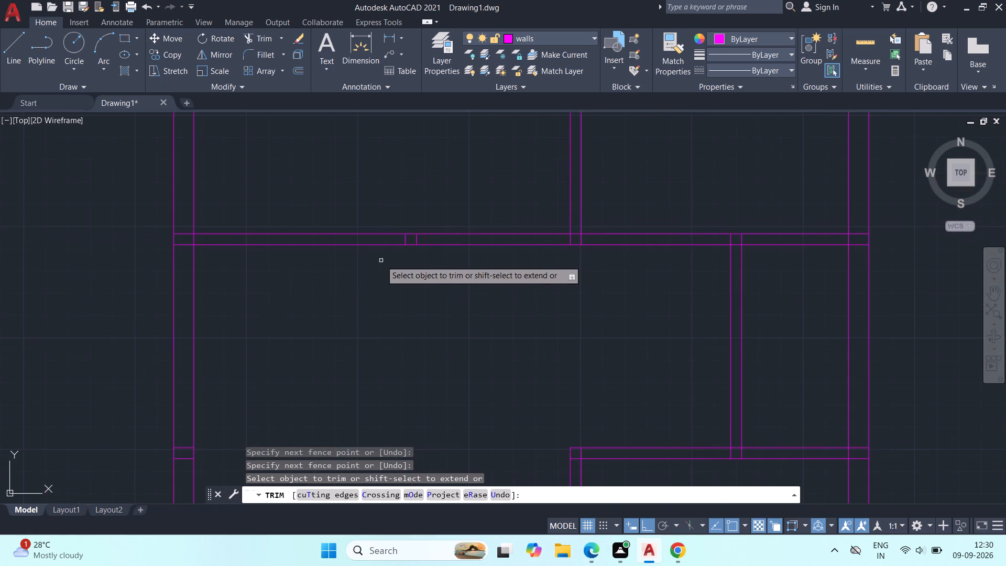
{"action": "scroll", "coordinate": [190, 252], "scroll_direction": "up", "scroll_amount": 3}
{"action": "left_click", "coordinate": [141, 149]}
{"action": "left_click", "coordinate": [173, 304]}
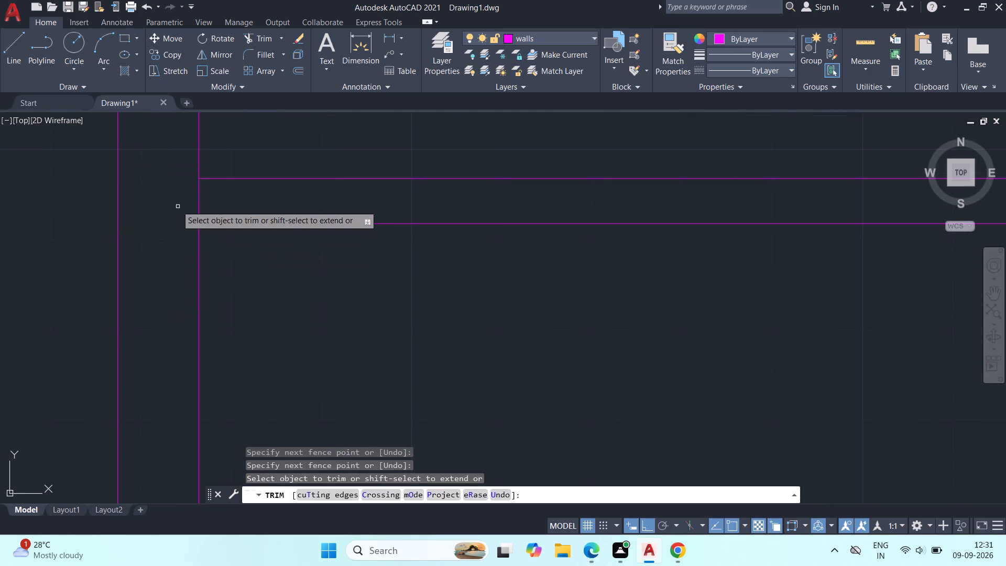
{"action": "left_click", "coordinate": [176, 204]}
{"action": "left_click", "coordinate": [268, 205]}
Trim the two short leftover vertical lines inside the first horizontal partition, between the left outer wall and the middle partition.
{"action": "scroll", "coordinate": [420, 279], "scroll_direction": "down", "scroll_amount": 3}
{"action": "middle_click_drag", "start_coordinate": [685, 281], "coordinate": [511, 265]}
{"action": "scroll", "coordinate": [408, 256], "scroll_direction": "up", "scroll_amount": 4}
{"action": "left_click", "coordinate": [407, 186]}
{"action": "left_click", "coordinate": [661, 178]}
Trim the overlapping lines where the middle vertical partition meets the first horizontal partition from above, opening the junction.
{"action": "scroll", "coordinate": [670, 209], "scroll_direction": "down", "scroll_amount": 2}
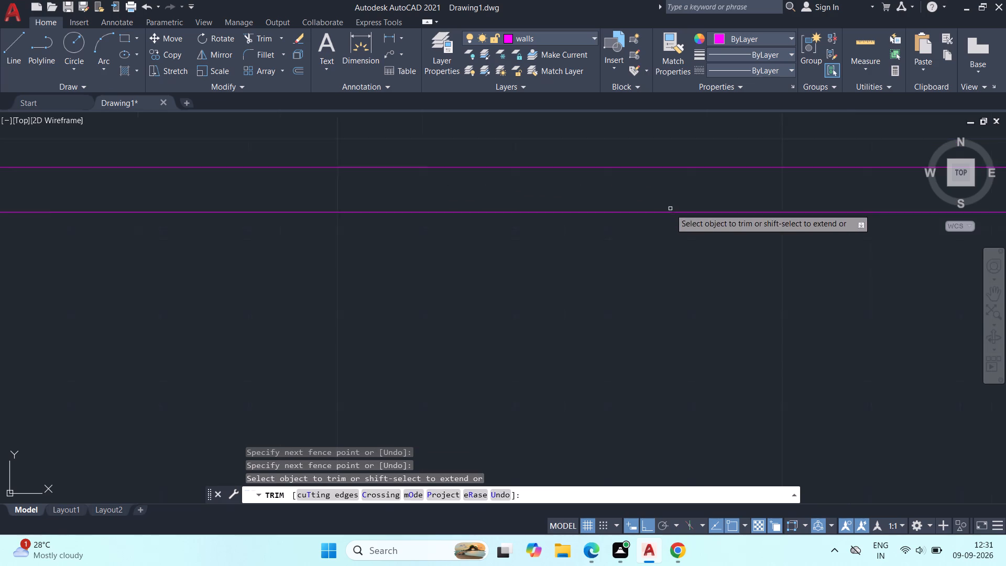
{"action": "scroll", "coordinate": [670, 209], "scroll_direction": "down", "scroll_amount": 2}
{"action": "middle_click_drag", "start_coordinate": [774, 242], "coordinate": [619, 267]}
{"action": "scroll", "coordinate": [665, 218], "scroll_direction": "up", "scroll_amount": 5}
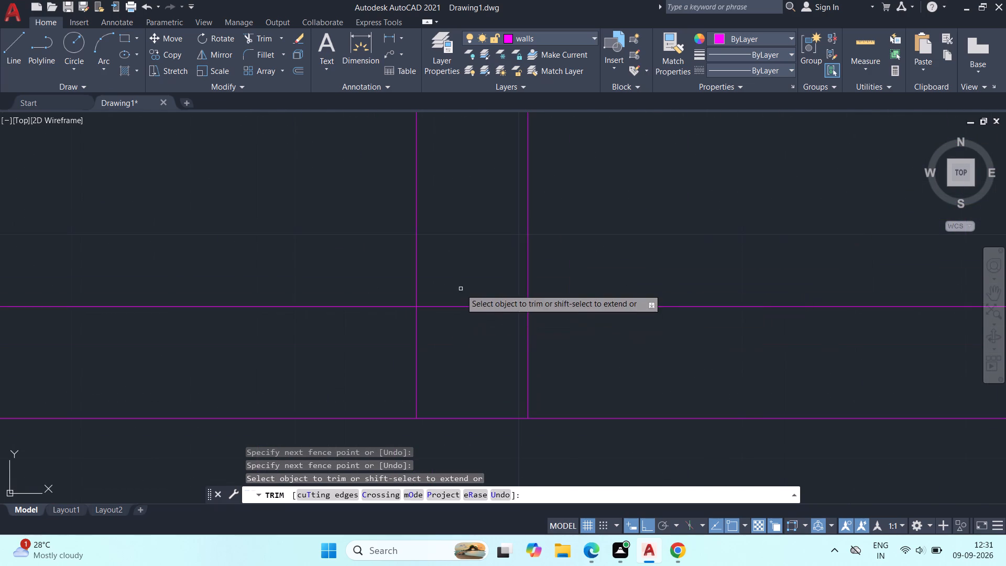
{"action": "left_click", "coordinate": [461, 289]}
{"action": "double_click", "coordinate": [402, 363]}
{"action": "left_click_drag", "start_coordinate": [459, 362], "coordinate": [672, 358]}
Trim the overlapping lines where the short vertical partition near the right wall meets the first horizontal partition from below.
{"action": "scroll", "coordinate": [672, 357], "scroll_direction": "down", "scroll_amount": 4}
{"action": "middle_click_drag", "start_coordinate": [850, 324], "coordinate": [465, 222]}
{"action": "scroll", "coordinate": [476, 265], "scroll_direction": "up", "scroll_amount": 2}
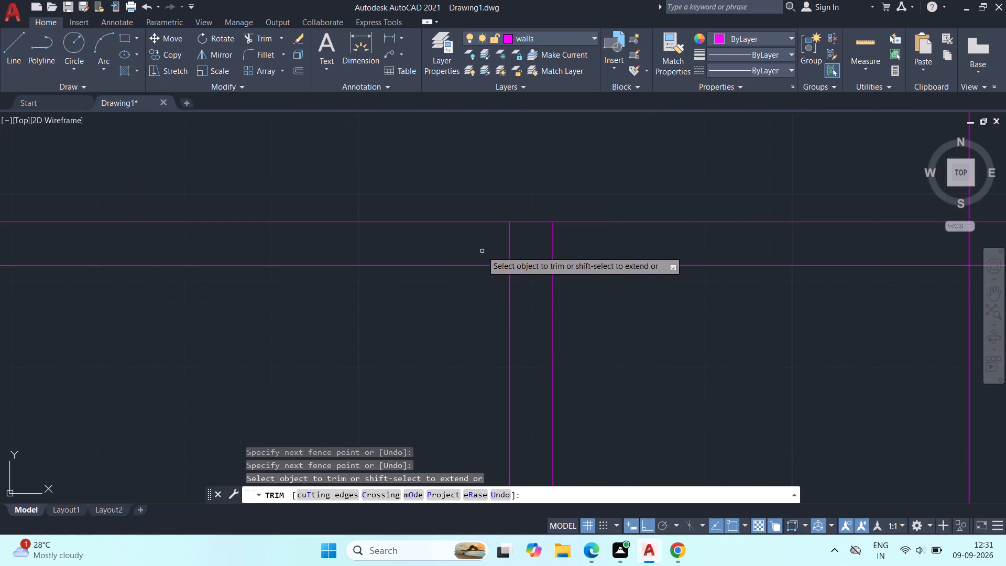
{"action": "left_click", "coordinate": [482, 241]}
{"action": "left_click", "coordinate": [653, 236]}
{"action": "left_click", "coordinate": [521, 245]}
{"action": "left_click", "coordinate": [538, 298]}
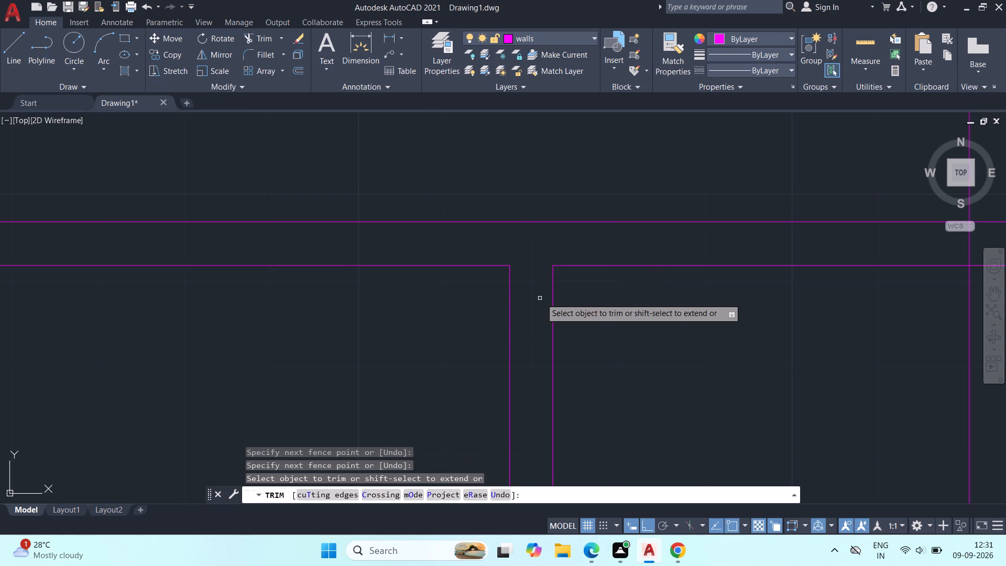
Trim the first horizontal partition's line ends out of the right outer wall and the wall's inner line between them.
{"action": "scroll", "coordinate": [541, 298], "scroll_direction": "down", "scroll_amount": 1}
{"action": "middle_click_drag", "start_coordinate": [655, 317], "coordinate": [562, 325]}
{"action": "left_click", "coordinate": [739, 237]}
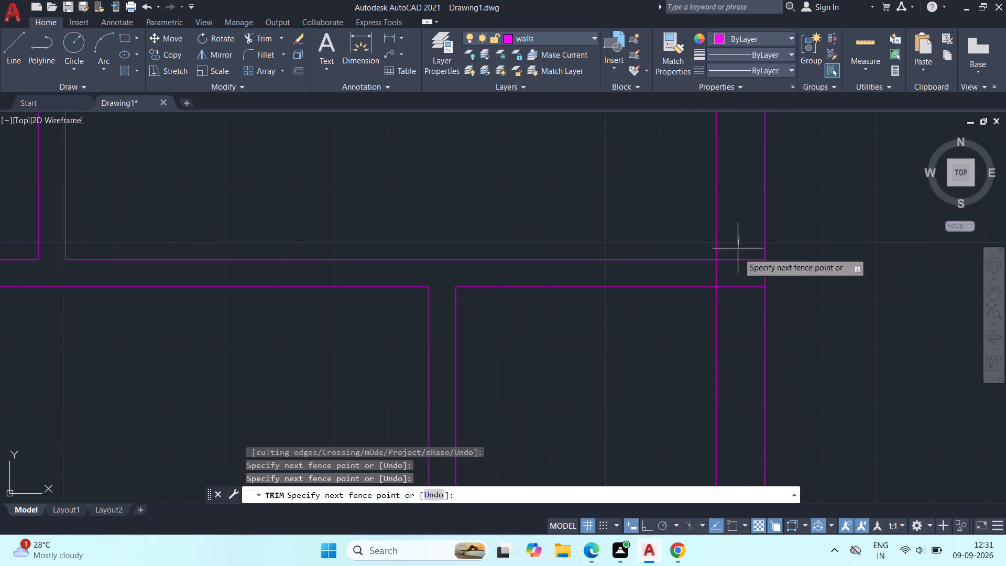
{"action": "left_click", "coordinate": [753, 313]}
{"action": "left_click", "coordinate": [727, 276]}
{"action": "left_click", "coordinate": [689, 278]}
Trim the second partition's leftover lines and the third partition's line ends from the left outer wall, opening its junction with the third partition.
{"action": "scroll", "coordinate": [650, 324], "scroll_direction": "down", "scroll_amount": 5}
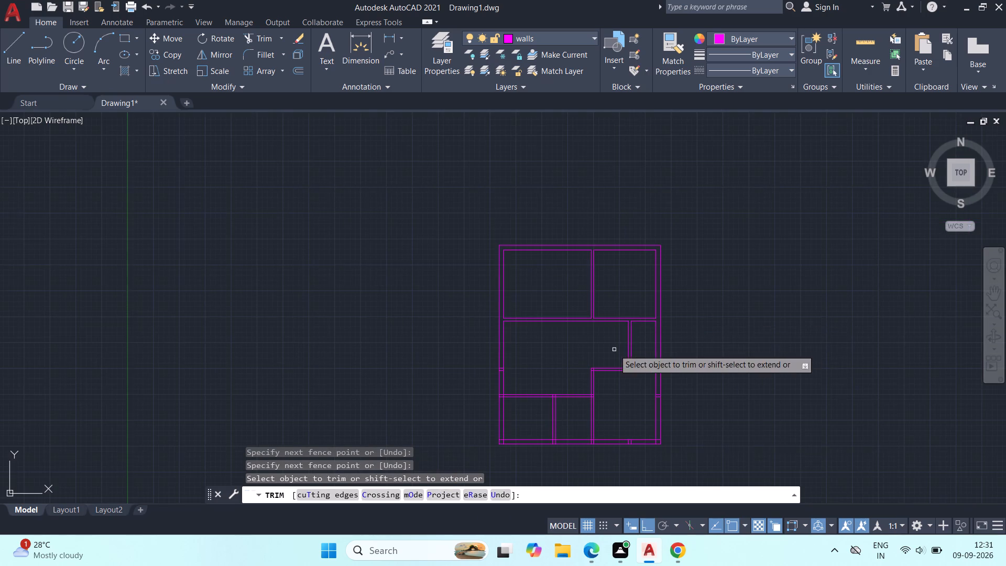
{"action": "middle_click_drag", "start_coordinate": [614, 350], "coordinate": [595, 211]}
{"action": "middle_click_drag", "start_coordinate": [592, 212], "coordinate": [575, 222]}
{"action": "scroll", "coordinate": [476, 281], "scroll_direction": "up", "scroll_amount": 3}
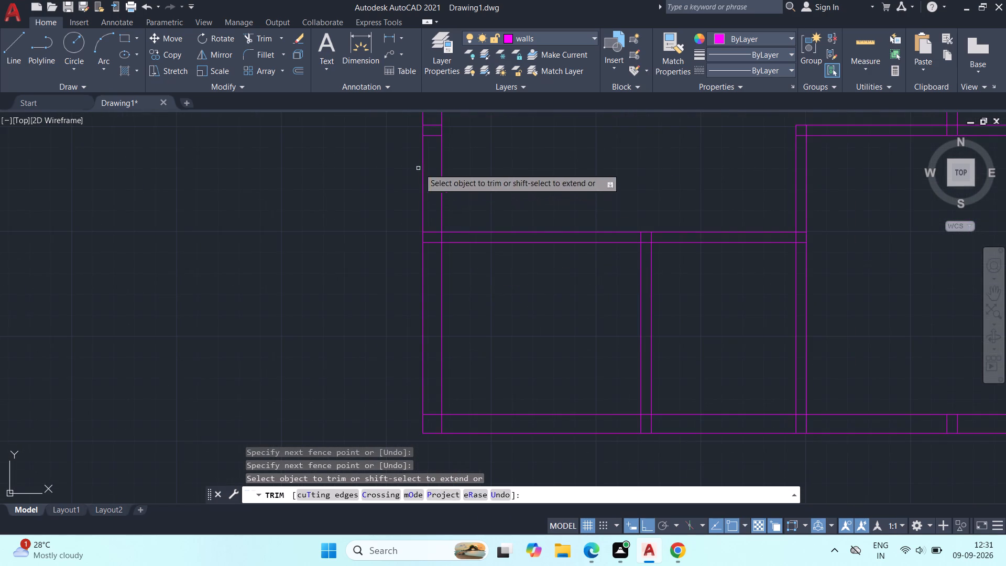
{"action": "scroll", "coordinate": [468, 179], "scroll_direction": "up", "scroll_amount": 1}
{"action": "middle_click_drag", "start_coordinate": [468, 178], "coordinate": [491, 291]}
{"action": "left_click", "coordinate": [428, 187]}
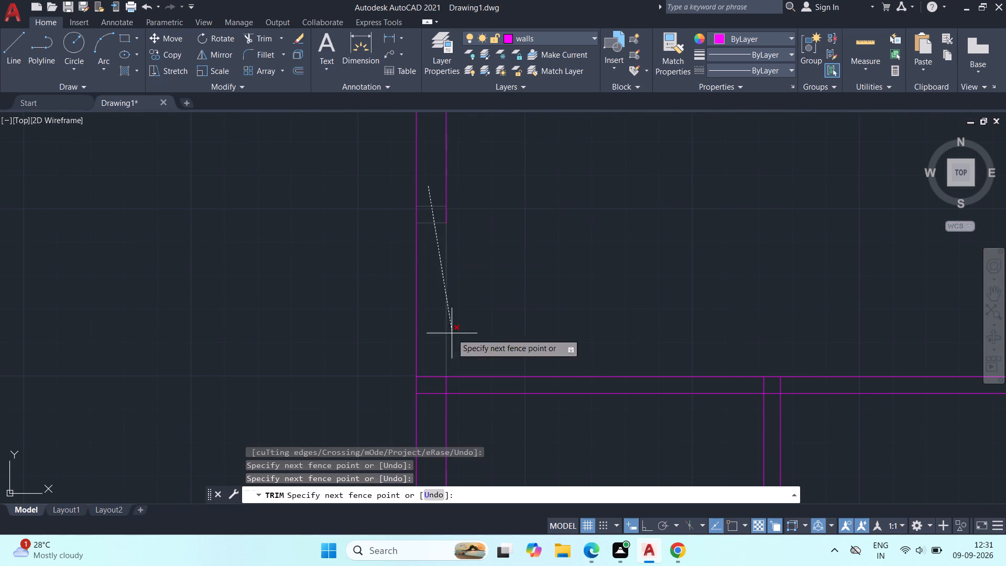
{"action": "left_click", "coordinate": [428, 407]}
{"action": "left_click", "coordinate": [430, 377]}
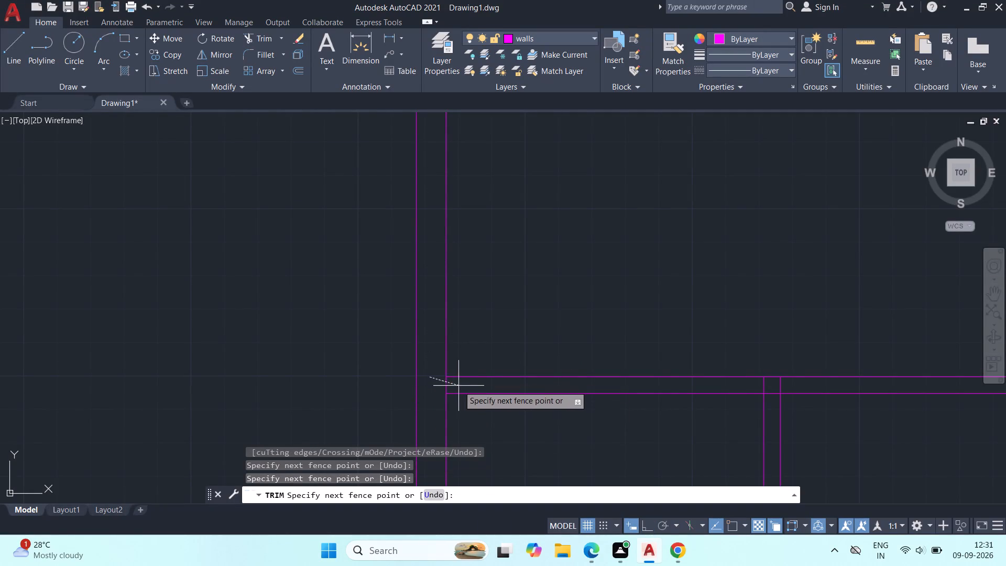
{"action": "left_click", "coordinate": [460, 386]}
Trim the inner wall lines' overlapping ends at the plan's bottom-left outer corner.
{"action": "scroll", "coordinate": [492, 332], "scroll_direction": "down", "scroll_amount": 2}
{"action": "middle_click_drag", "start_coordinate": [549, 329], "coordinate": [473, 96]}
{"action": "scroll", "coordinate": [402, 233], "scroll_direction": "up", "scroll_amount": 2}
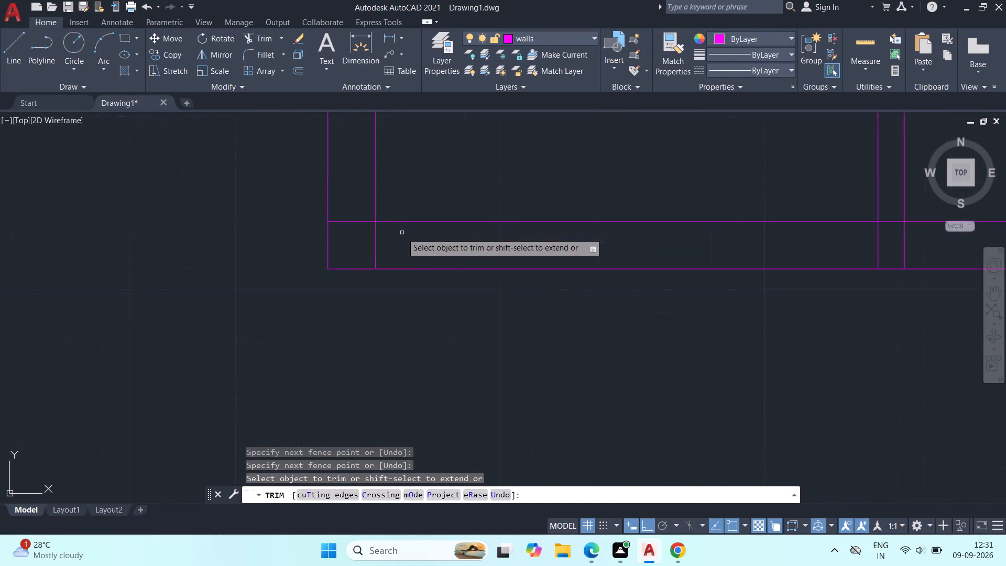
{"action": "scroll", "coordinate": [402, 233], "scroll_direction": "up", "scroll_amount": 2}
{"action": "left_click", "coordinate": [304, 173]}
{"action": "double_click", "coordinate": [335, 259]}
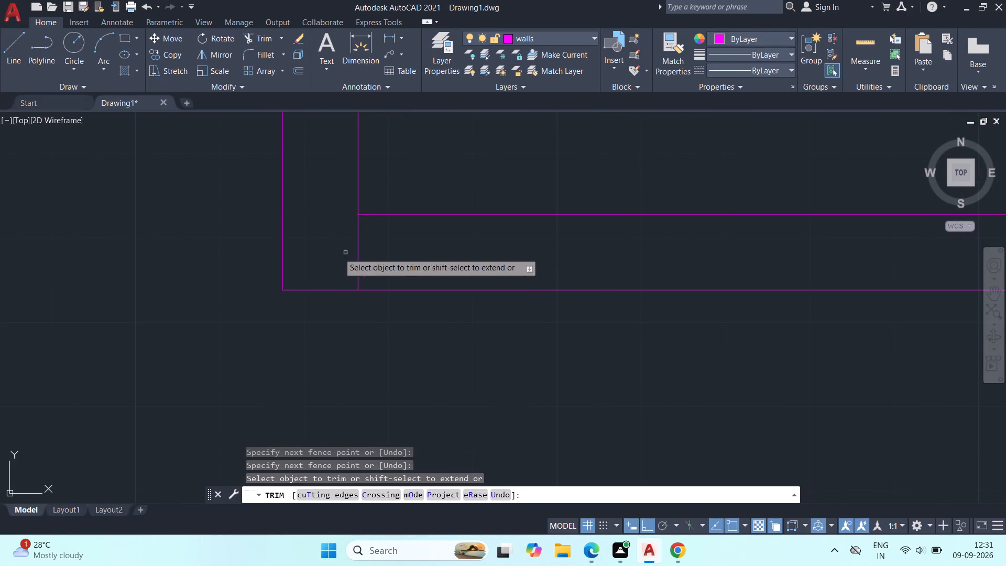
{"action": "left_click_drag", "start_coordinate": [324, 254], "coordinate": [512, 252]}
Trim the two lower vertical partitions' line ends out of the bottom wall and the wall's inner line across both partitions.
{"action": "scroll", "coordinate": [574, 233], "scroll_direction": "down", "scroll_amount": 4}
{"action": "middle_click_drag", "start_coordinate": [693, 223], "coordinate": [545, 229]}
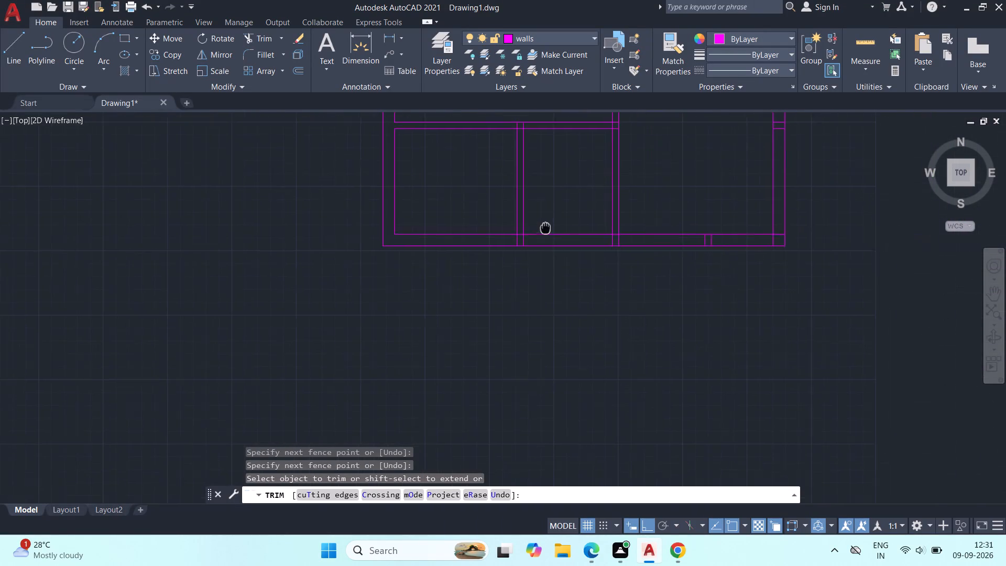
{"action": "middle_click_drag", "start_coordinate": [545, 229], "coordinate": [544, 230]}
{"action": "scroll", "coordinate": [524, 244], "scroll_direction": "up", "scroll_amount": 4}
{"action": "left_click", "coordinate": [413, 239]}
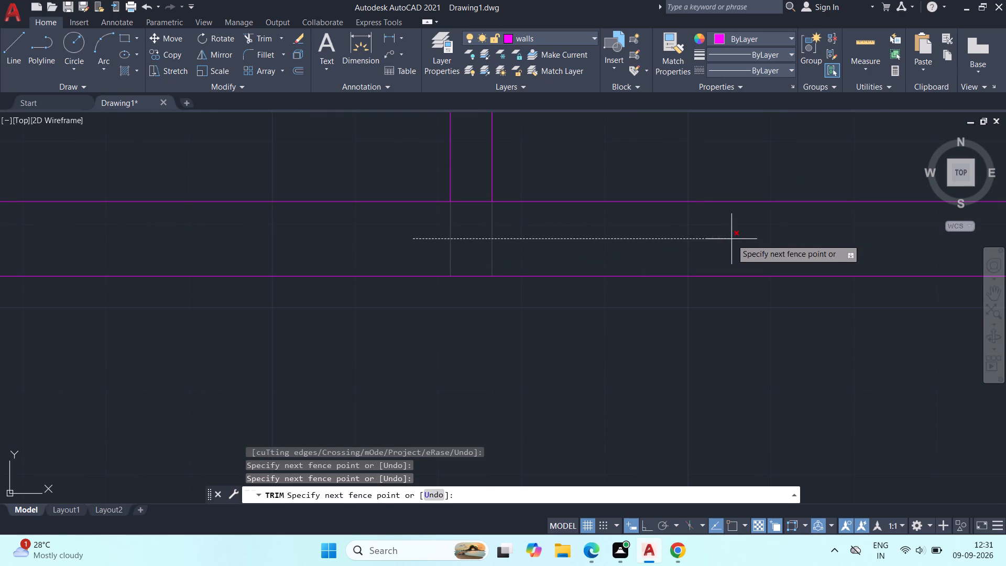
{"action": "left_click", "coordinate": [731, 239]}
{"action": "middle_click_drag", "start_coordinate": [770, 243], "coordinate": [402, 317]}
{"action": "scroll", "coordinate": [402, 318], "scroll_direction": "down", "scroll_amount": 1}
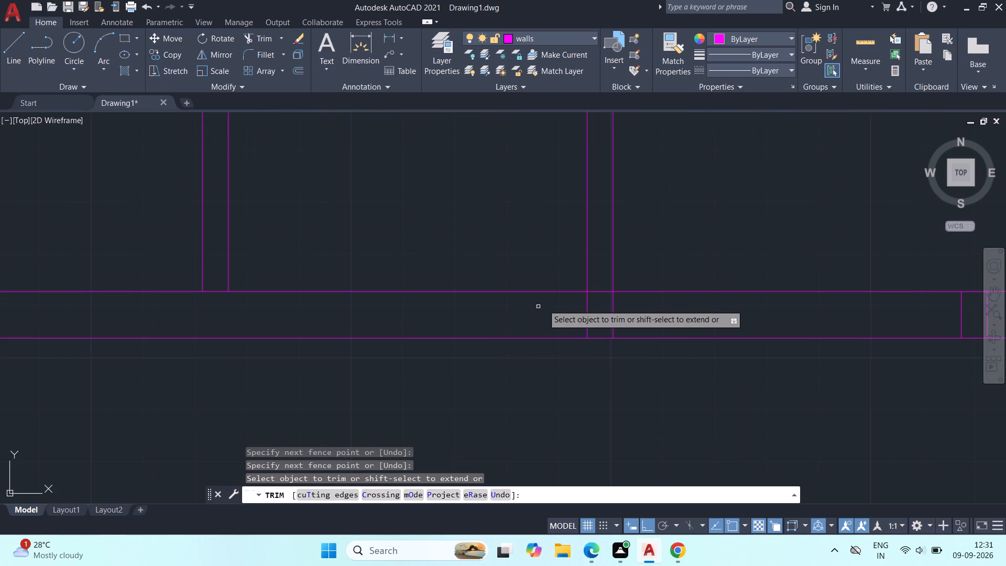
{"action": "left_click", "coordinate": [546, 303]}
{"action": "left_click", "coordinate": [687, 311]}
{"action": "left_click", "coordinate": [602, 308]}
{"action": "left_click", "coordinate": [598, 285]}
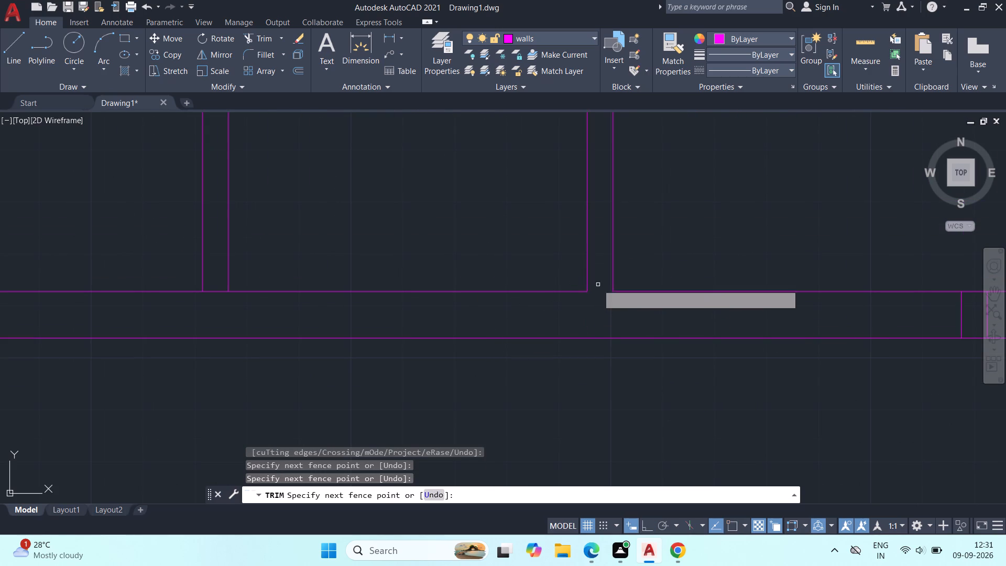
{"action": "middle_click_drag", "start_coordinate": [371, 266], "coordinate": [512, 315]}
{"action": "left_click", "coordinate": [359, 354]}
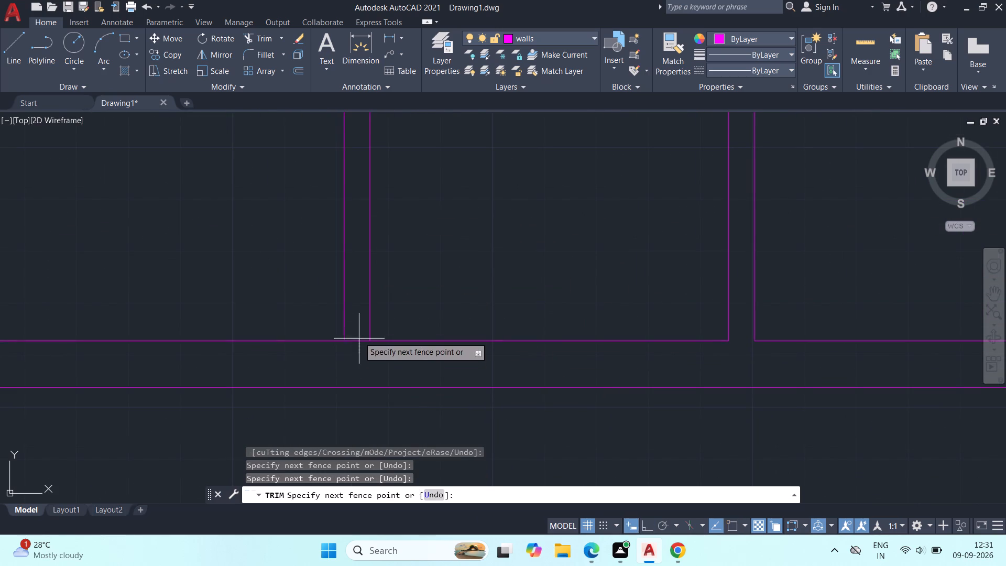
{"action": "left_click", "coordinate": [357, 331]}
Trim the overlapping lines where the vertical partition between the two bottom-left rooms meets the third horizontal partition.
{"action": "middle_click_drag", "start_coordinate": [432, 236], "coordinate": [490, 496]}
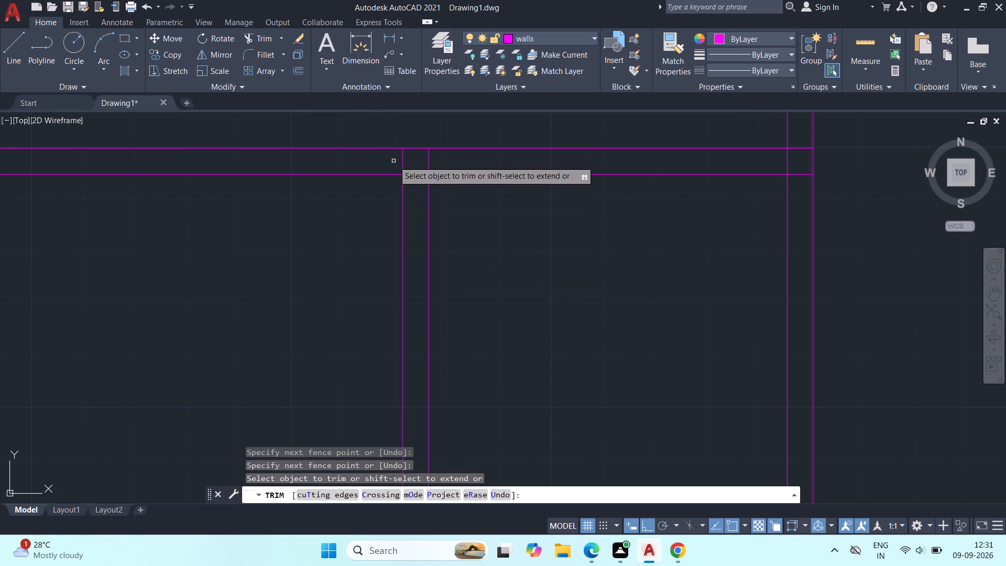
{"action": "left_click", "coordinate": [392, 166]}
{"action": "left_click", "coordinate": [501, 158]}
{"action": "left_click", "coordinate": [414, 157]}
{"action": "left_click", "coordinate": [417, 193]}
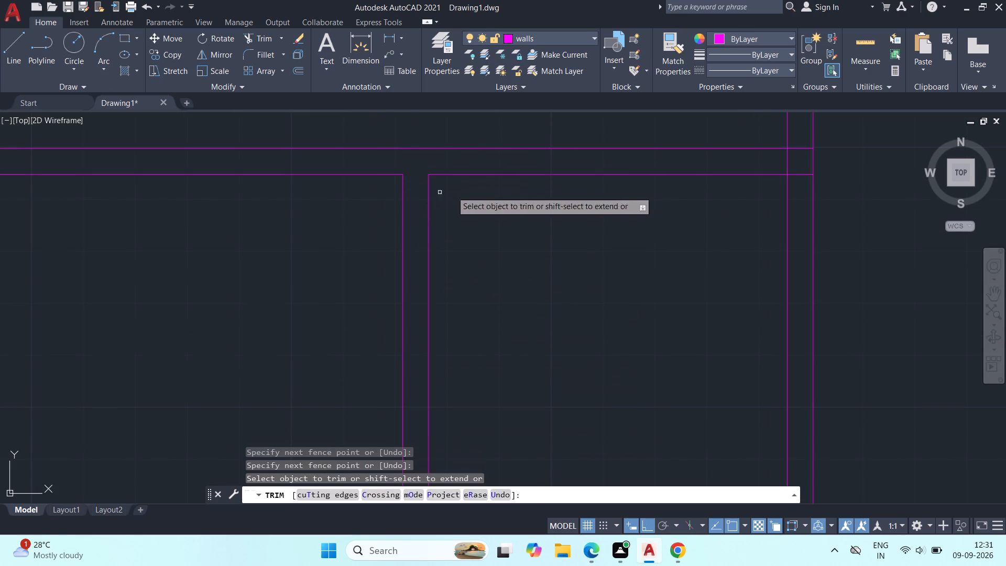
Trim the third horizontal partition's line ends out of the middle vertical partition and open that partition's line between them.
{"action": "left_click", "coordinate": [802, 135]}
{"action": "left_click", "coordinate": [802, 187]}
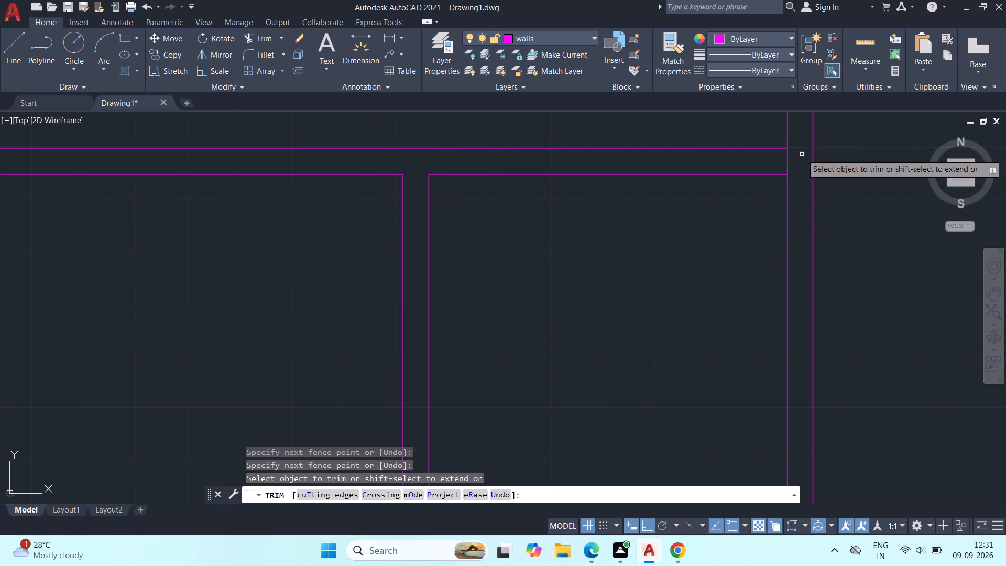
{"action": "left_click", "coordinate": [800, 155]}
{"action": "left_click", "coordinate": [768, 163]}
Trim the leftover short vertical lines from the bottom wall and the inner wall lines' overlapping ends at the bottom-right outer corner.
{"action": "scroll", "coordinate": [629, 285], "scroll_direction": "down", "scroll_amount": 4}
{"action": "middle_click_drag", "start_coordinate": [634, 334], "coordinate": [518, 310]}
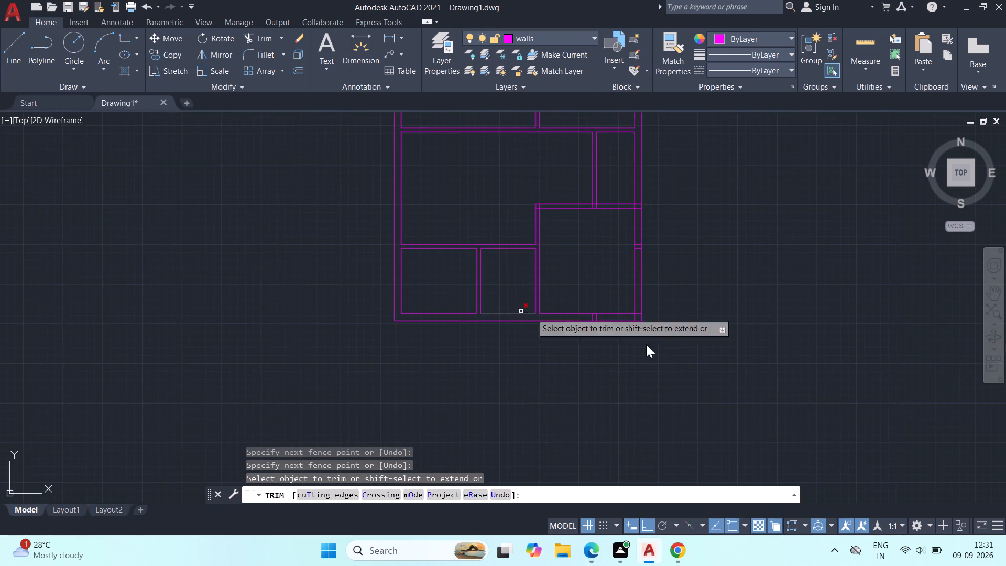
{"action": "scroll", "coordinate": [648, 327], "scroll_direction": "up", "scroll_amount": 5}
{"action": "scroll", "coordinate": [176, 248], "scroll_direction": "down", "scroll_amount": 2}
{"action": "middle_click_drag", "start_coordinate": [190, 259], "coordinate": [287, 282]}
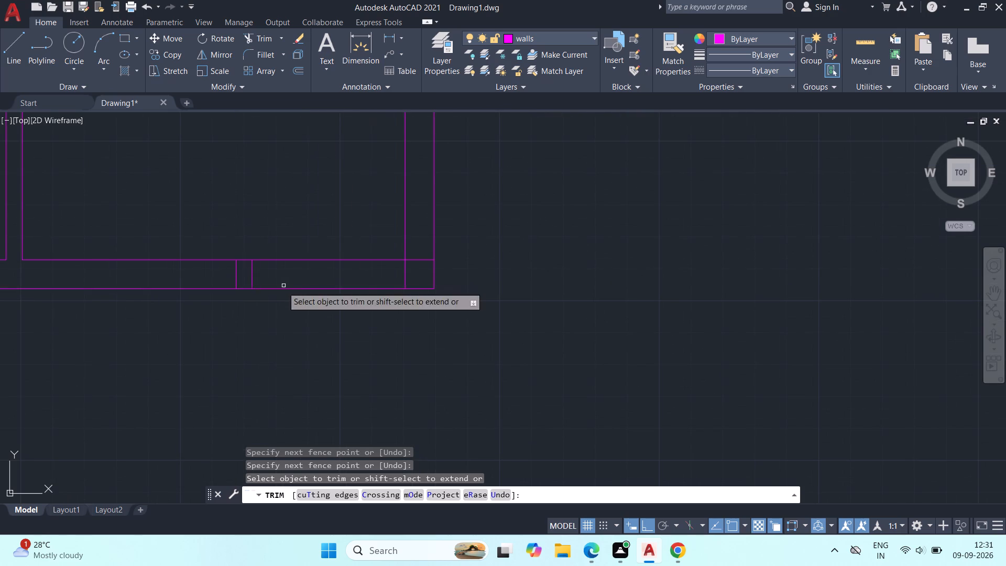
{"action": "left_click", "coordinate": [223, 273]}
{"action": "double_click", "coordinate": [421, 277]}
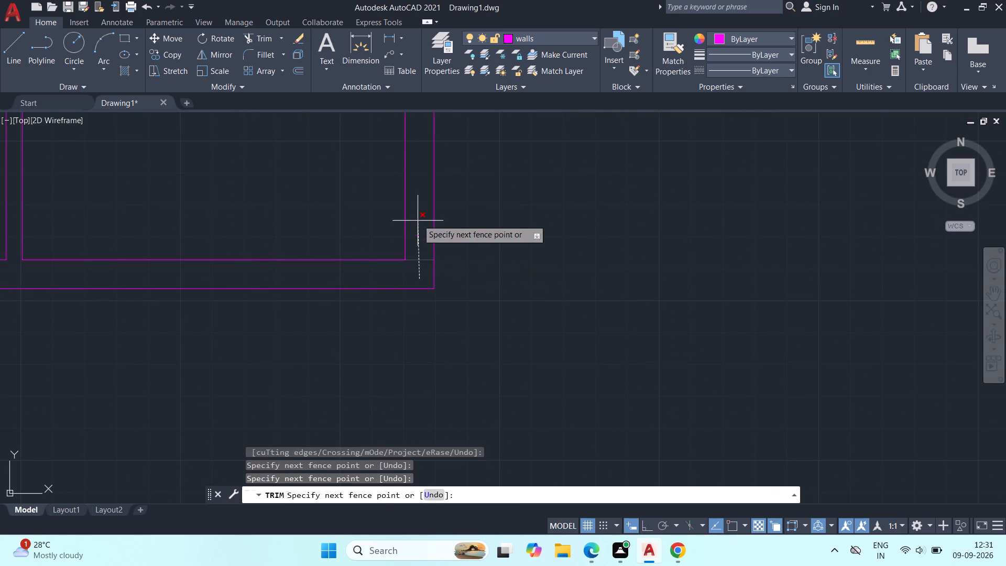
{"action": "left_click", "coordinate": [415, 217]}
Trim the third horizontal partition's leftover lines and the second partition's line ends out of the right outer wall.
{"action": "middle_click_drag", "start_coordinate": [523, 214], "coordinate": [665, 448]}
{"action": "left_click", "coordinate": [565, 256]}
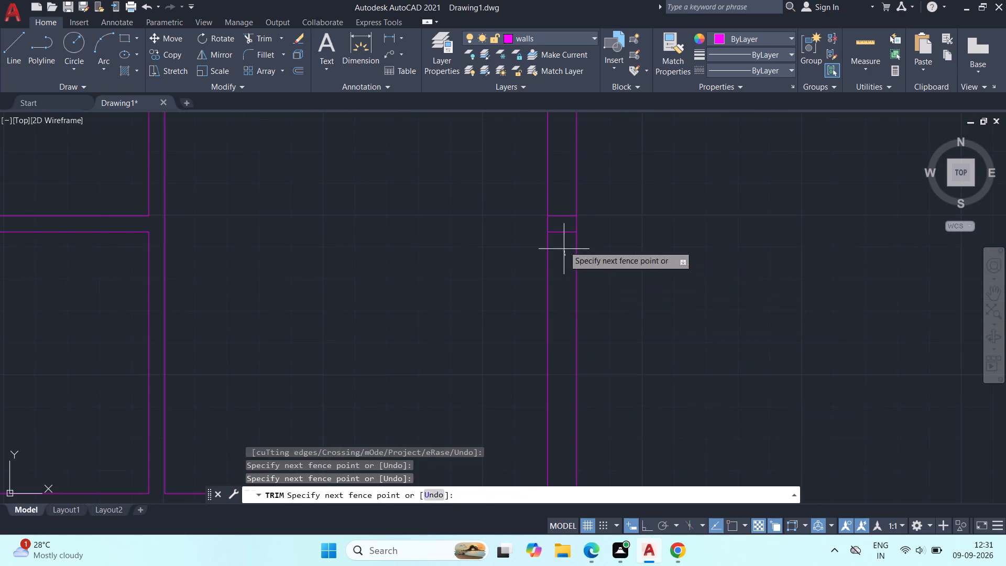
{"action": "left_click", "coordinate": [563, 182]}
{"action": "scroll", "coordinate": [599, 218], "scroll_direction": "down", "scroll_amount": 3}
{"action": "middle_click_drag", "start_coordinate": [657, 209], "coordinate": [666, 315]}
{"action": "scroll", "coordinate": [625, 309], "scroll_direction": "up", "scroll_amount": 2}
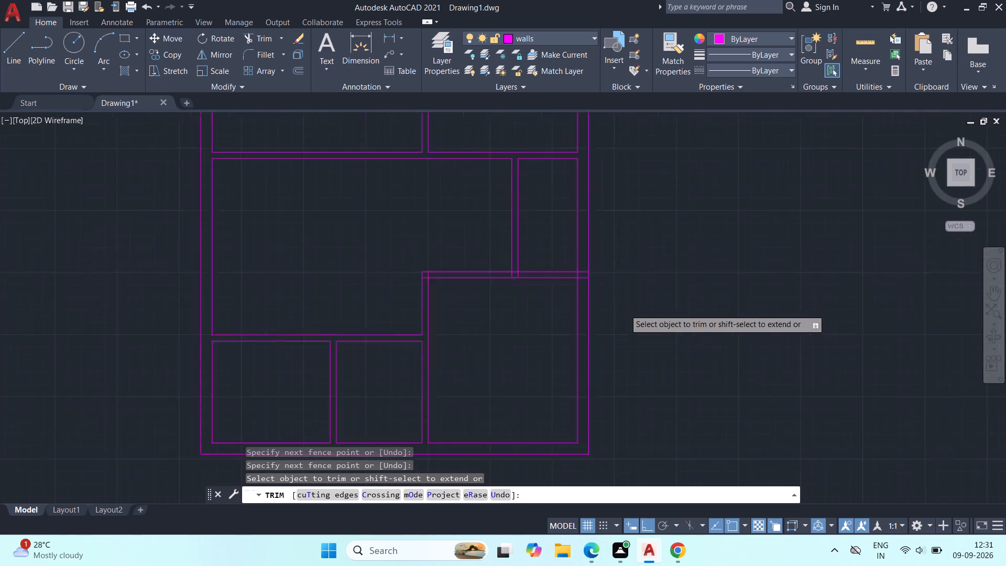
{"action": "scroll", "coordinate": [624, 309], "scroll_direction": "up", "scroll_amount": 2}
{"action": "middle_click_drag", "start_coordinate": [546, 254], "coordinate": [684, 406]}
{"action": "scroll", "coordinate": [684, 406], "scroll_direction": "down", "scroll_amount": 2}
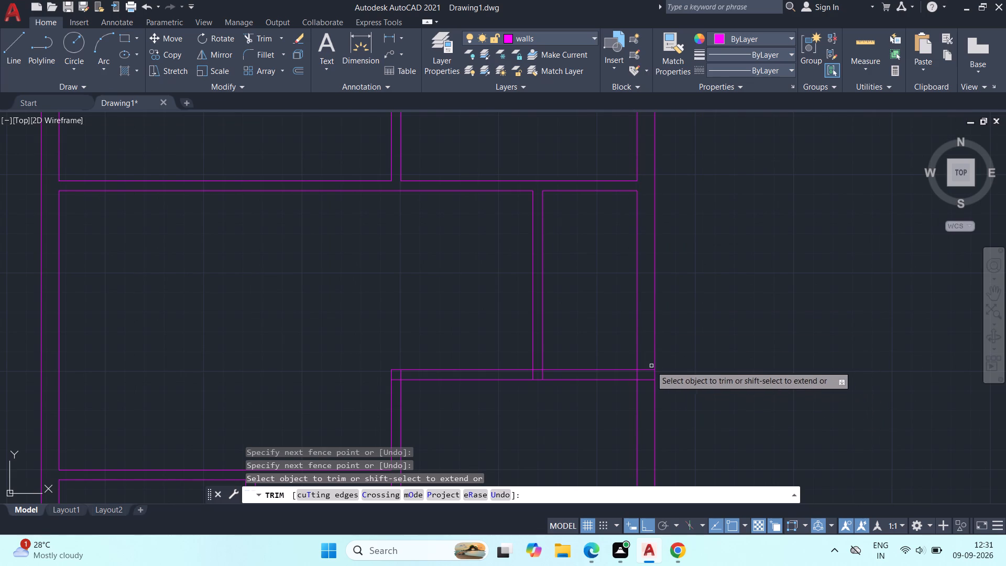
{"action": "left_click", "coordinate": [646, 362]}
{"action": "left_click", "coordinate": [646, 387]}
Trim the overlapping inner line ends at the corner where the second horizontal partition meets the middle vertical partition.
{"action": "middle_click_drag", "start_coordinate": [475, 427], "coordinate": [502, 371]}
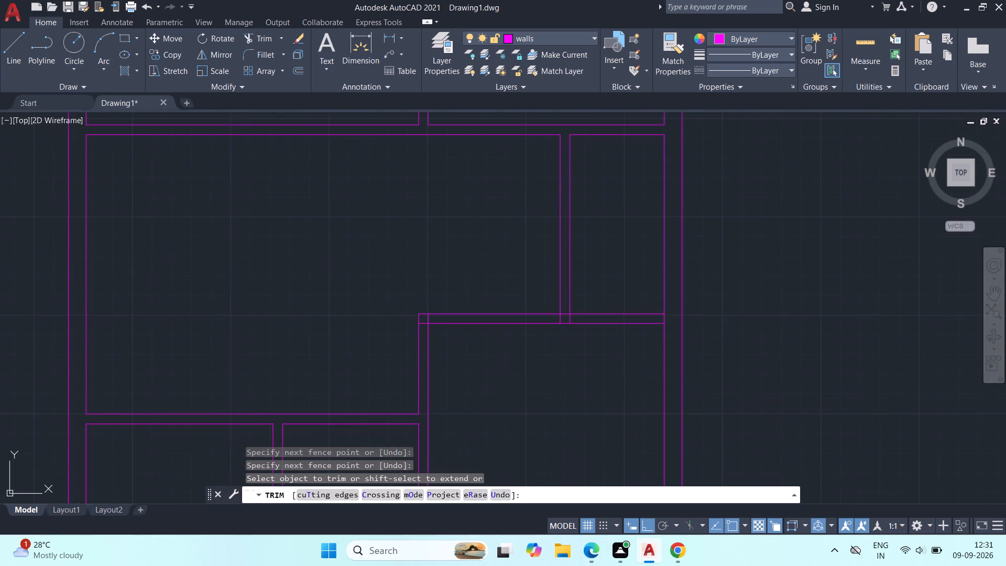
{"action": "scroll", "coordinate": [435, 334], "scroll_direction": "up", "scroll_amount": 3}
{"action": "left_click", "coordinate": [422, 274]}
{"action": "left_click", "coordinate": [393, 273]}
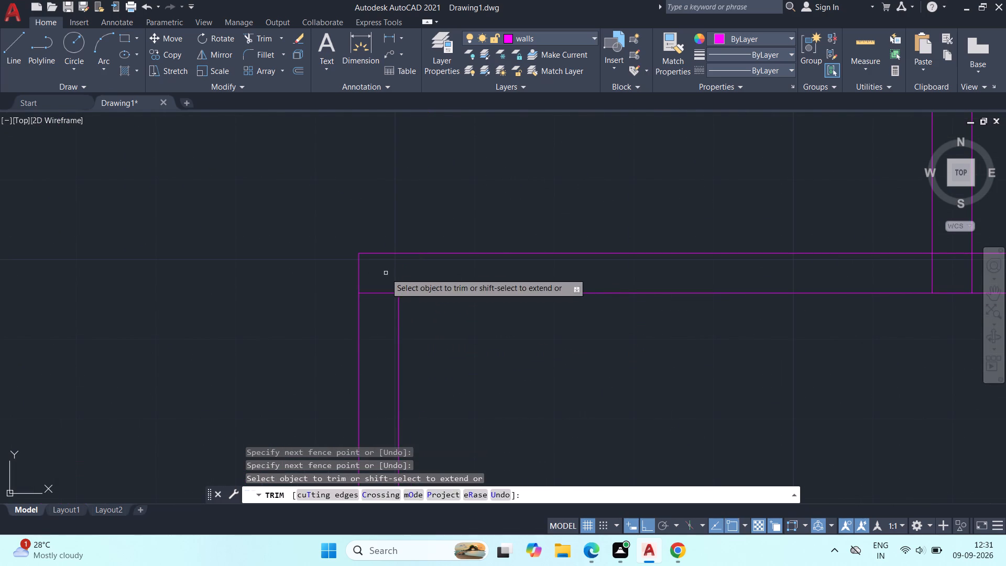
{"action": "left_click", "coordinate": [386, 273]}
{"action": "left_click", "coordinate": [391, 328]}
Trim the overlapping lines where the short vertical partition near the right wall meets the second horizontal partition, and end trimming.
{"action": "middle_click_drag", "start_coordinate": [730, 337], "coordinate": [437, 369]}
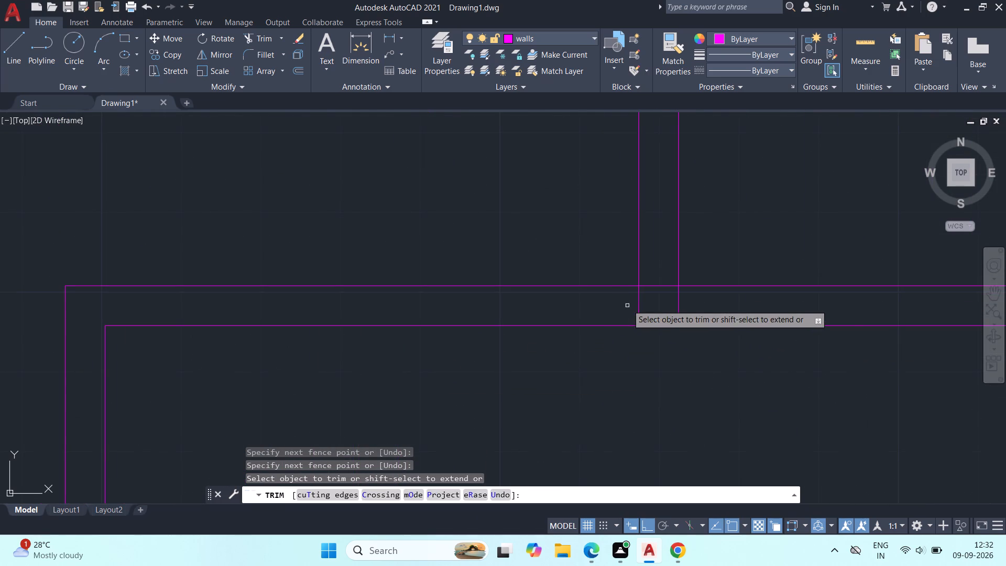
{"action": "left_click", "coordinate": [624, 304]}
{"action": "left_click", "coordinate": [730, 311]}
{"action": "left_click", "coordinate": [657, 304]}
{"action": "left_click", "coordinate": [659, 269]}
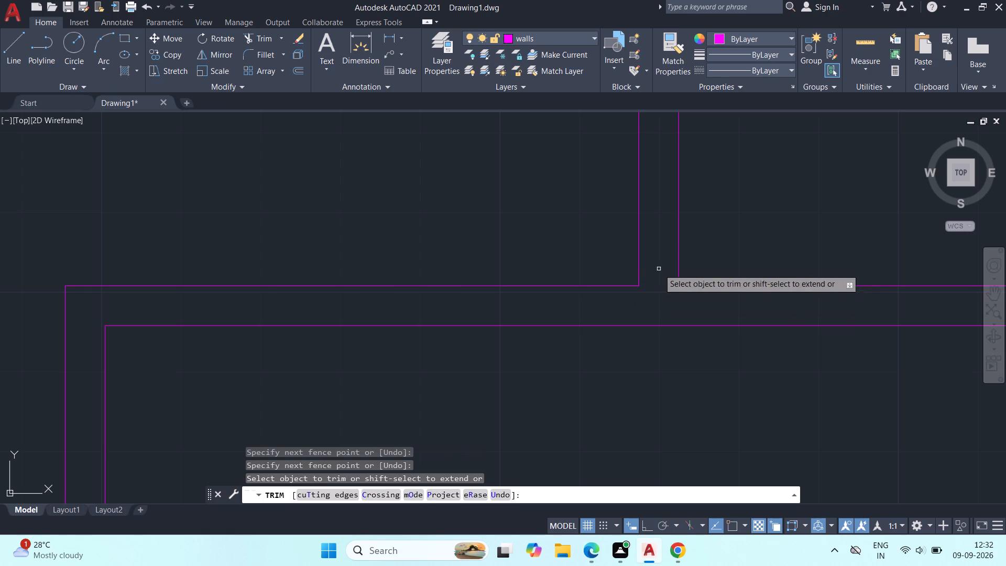
{"action": "key", "text": "Escape"}
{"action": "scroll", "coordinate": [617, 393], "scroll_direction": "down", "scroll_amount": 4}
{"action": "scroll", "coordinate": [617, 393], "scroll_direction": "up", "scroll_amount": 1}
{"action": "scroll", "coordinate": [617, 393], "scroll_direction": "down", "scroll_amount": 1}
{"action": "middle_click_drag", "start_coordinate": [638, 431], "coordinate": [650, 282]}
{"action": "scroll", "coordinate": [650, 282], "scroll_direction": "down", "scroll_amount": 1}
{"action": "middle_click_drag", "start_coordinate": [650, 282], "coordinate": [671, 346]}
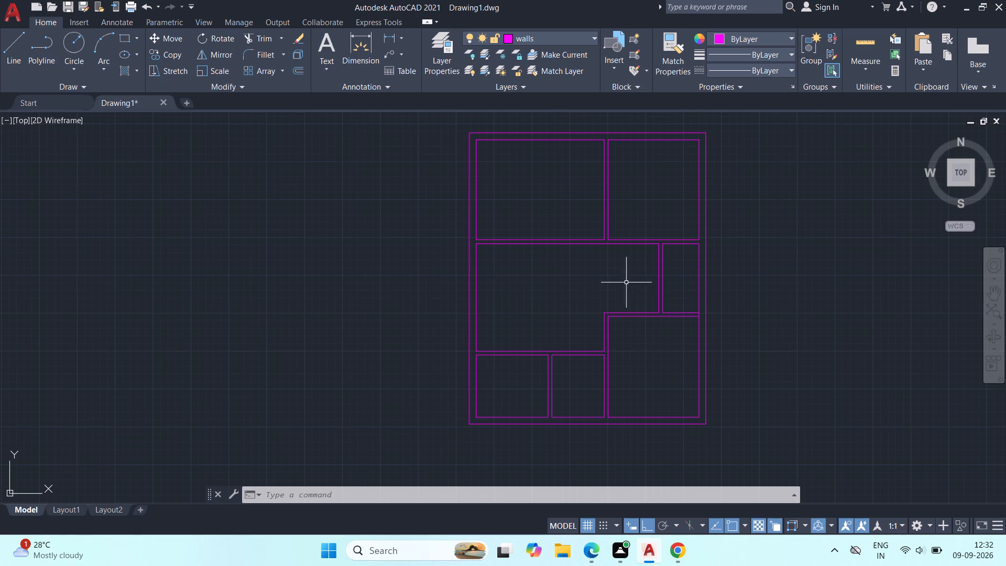
Set the blocks layer's colour to yellow.
{"action": "middle_click_drag", "start_coordinate": [594, 294], "coordinate": [524, 380]}
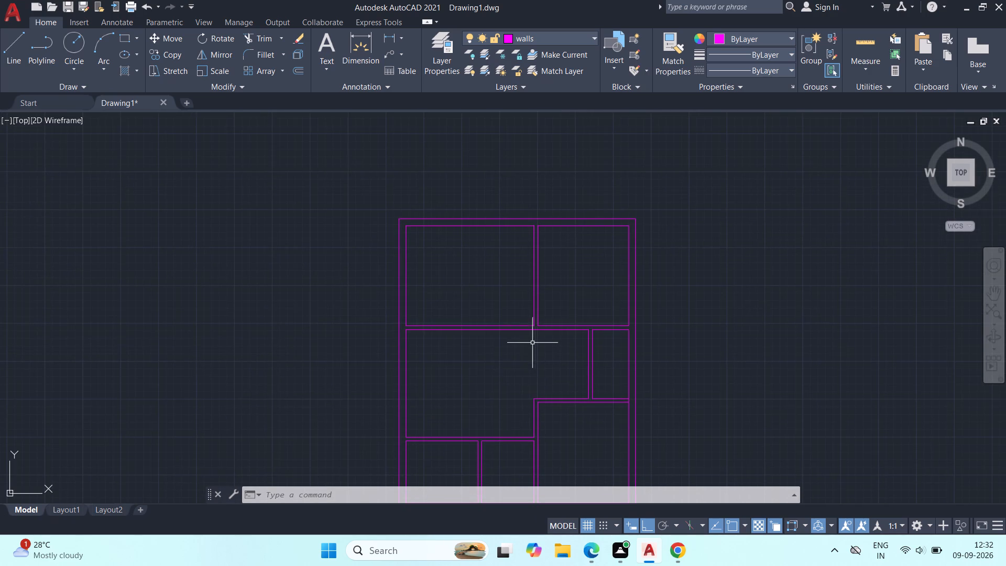
{"action": "scroll", "coordinate": [535, 340], "scroll_direction": "up", "scroll_amount": 2}
{"action": "middle_click_drag", "start_coordinate": [532, 273], "coordinate": [548, 323]}
{"action": "scroll", "coordinate": [527, 265], "scroll_direction": "down", "scroll_amount": 1}
{"action": "middle_click_drag", "start_coordinate": [529, 266], "coordinate": [540, 274]}
{"action": "left_click", "coordinate": [591, 39]}
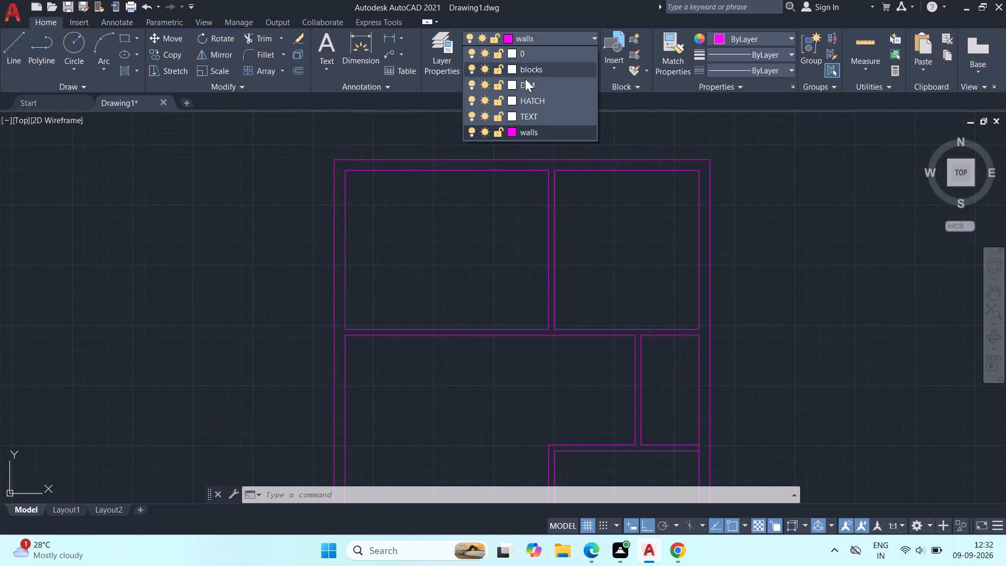
{"action": "left_click", "coordinate": [509, 70]}
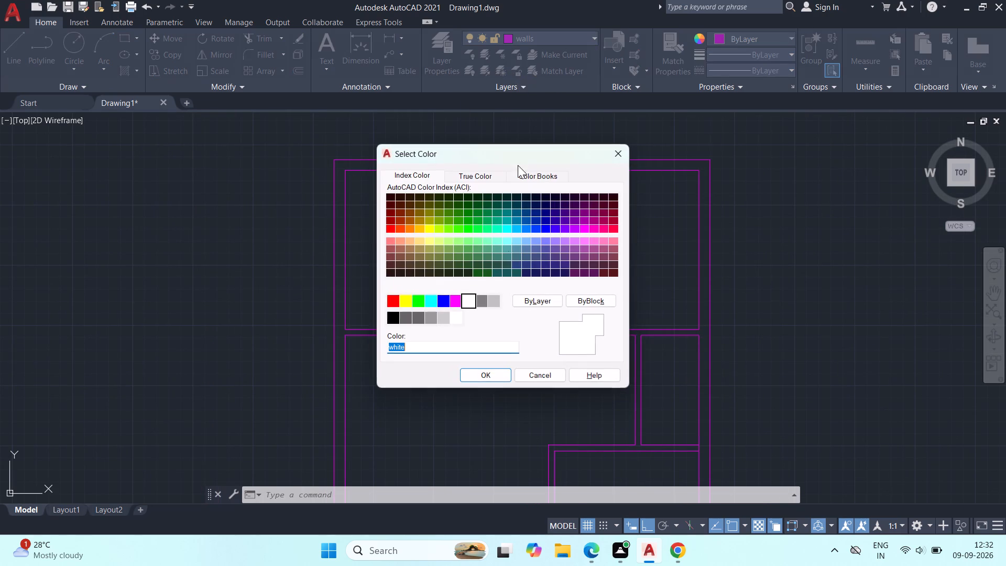
{"action": "left_click", "coordinate": [401, 300]}
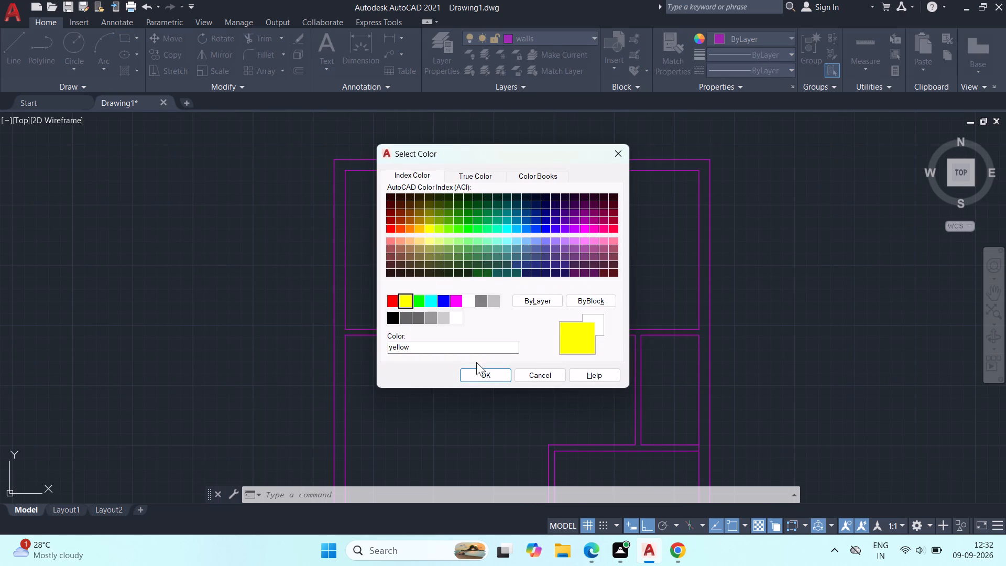
{"action": "left_click", "coordinate": [483, 377]}
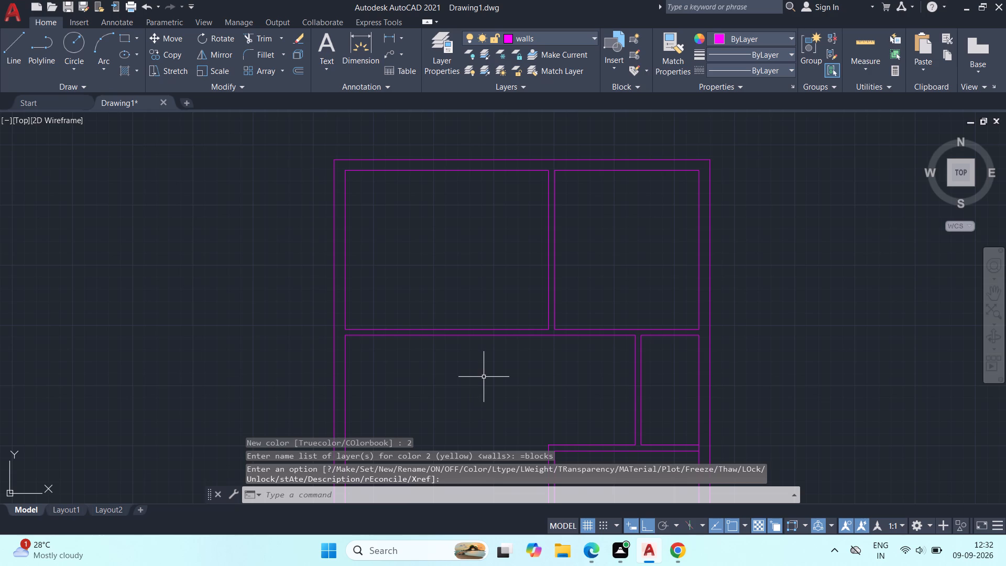
Insert the Range-Oven - 30 in top block from DesignCenter's Kitchens.dwg outside the plan's right wall, at default scale and rotation.
{"action": "key", "text": "ctrl+2"}
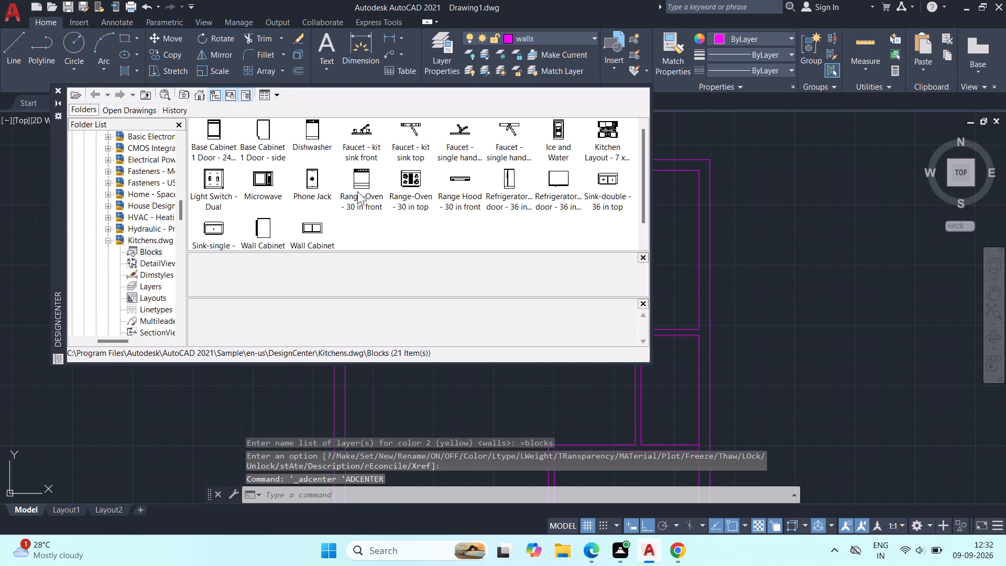
{"action": "left_click", "coordinate": [416, 187]}
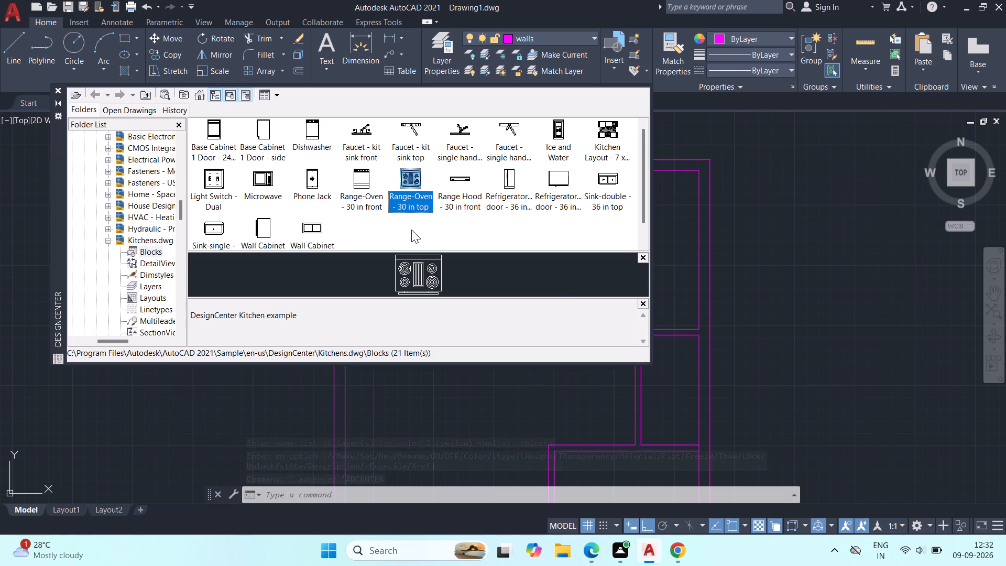
{"action": "double_click", "coordinate": [413, 182]}
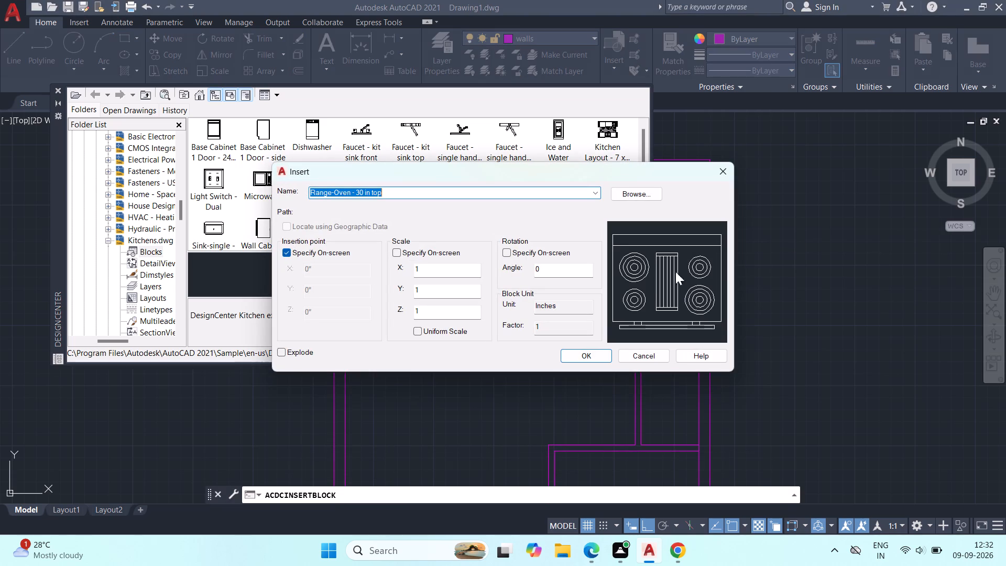
{"action": "left_click", "coordinate": [594, 354]}
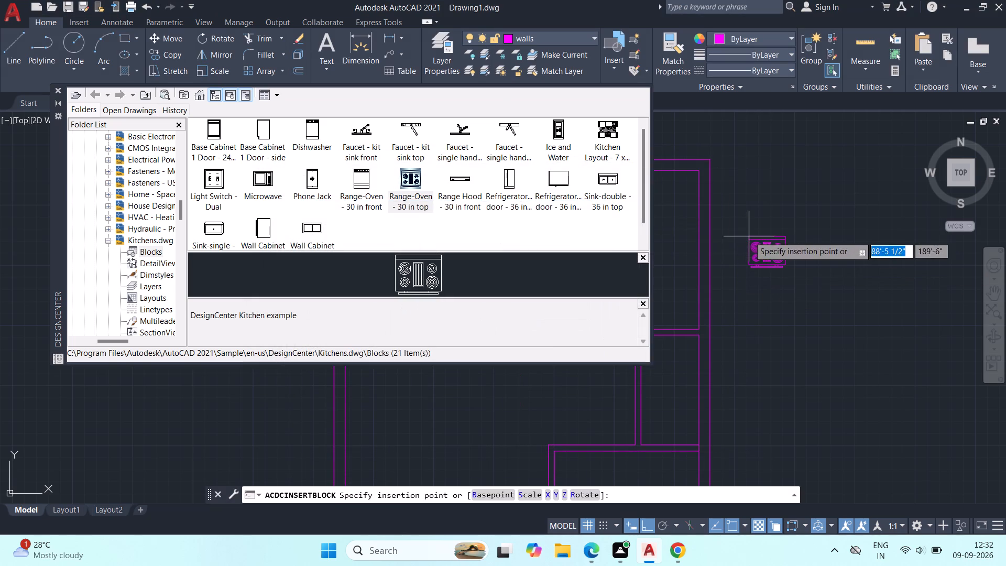
{"action": "left_click", "coordinate": [749, 236]}
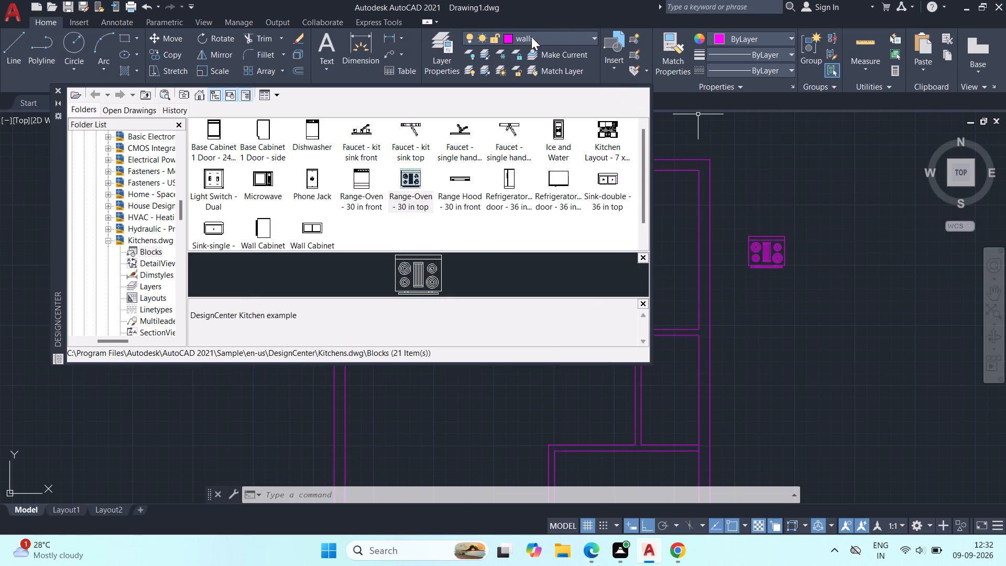
Make the blocks layer current and insert the Sink-single - 30 in top block just below the range-oven.
{"action": "left_click", "coordinate": [531, 37]}
{"action": "left_click", "coordinate": [534, 71]}
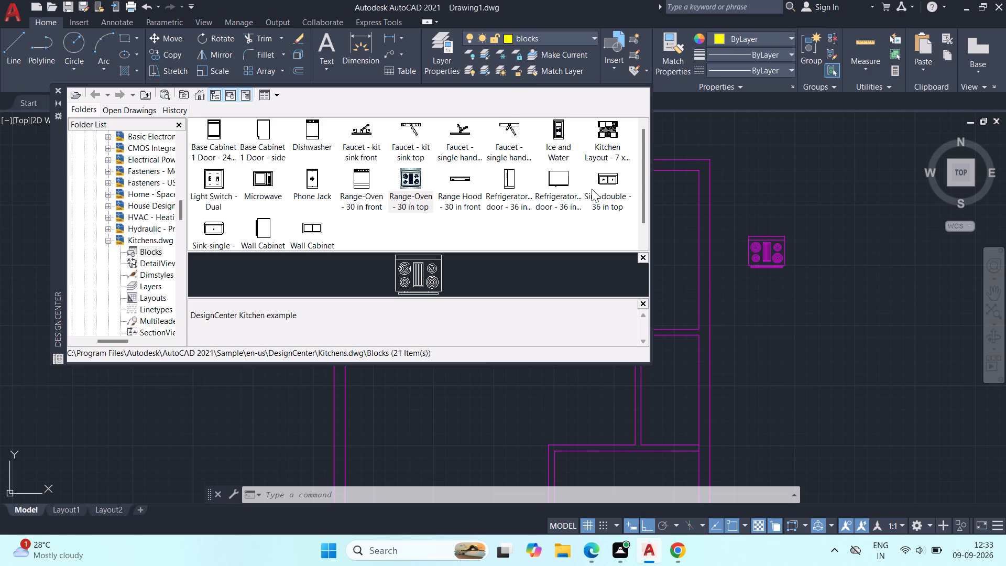
{"action": "double_click", "coordinate": [207, 227]}
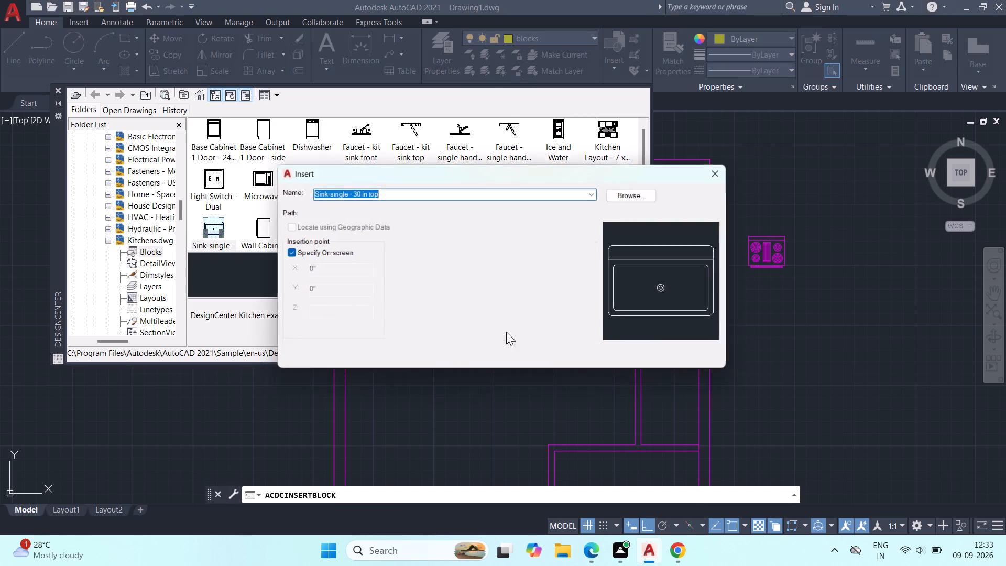
{"action": "left_click", "coordinate": [595, 356]}
{"action": "left_click", "coordinate": [762, 292]}
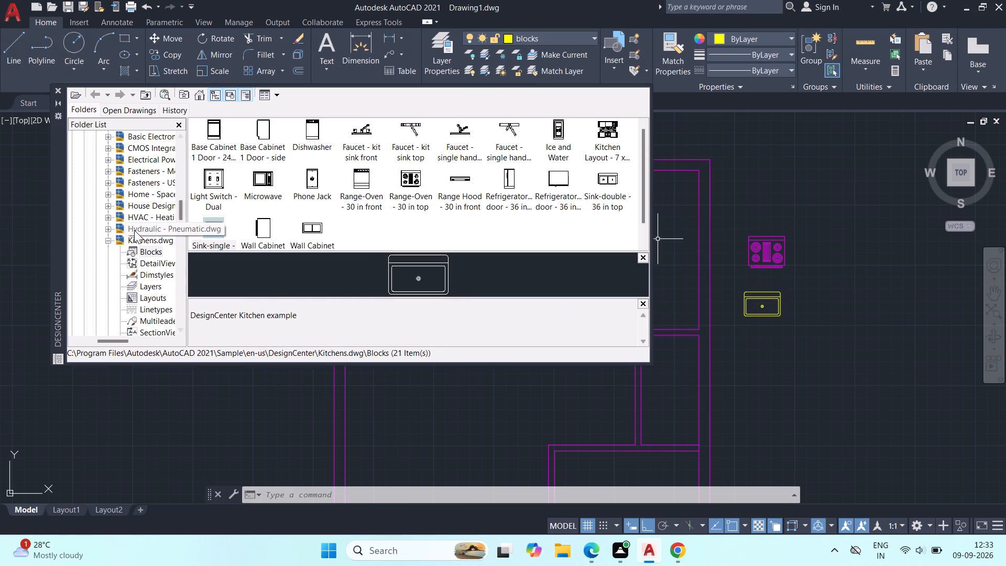
Insert the Toilet - top block from House Designer.dwg beside the sink, outside the plan.
{"action": "left_click", "coordinate": [108, 205]}
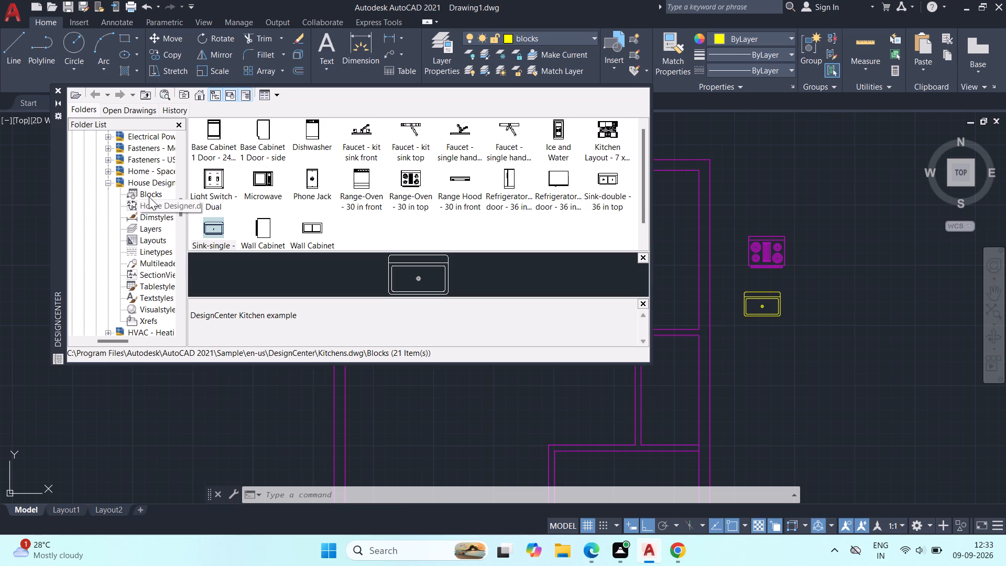
{"action": "double_click", "coordinate": [149, 197]}
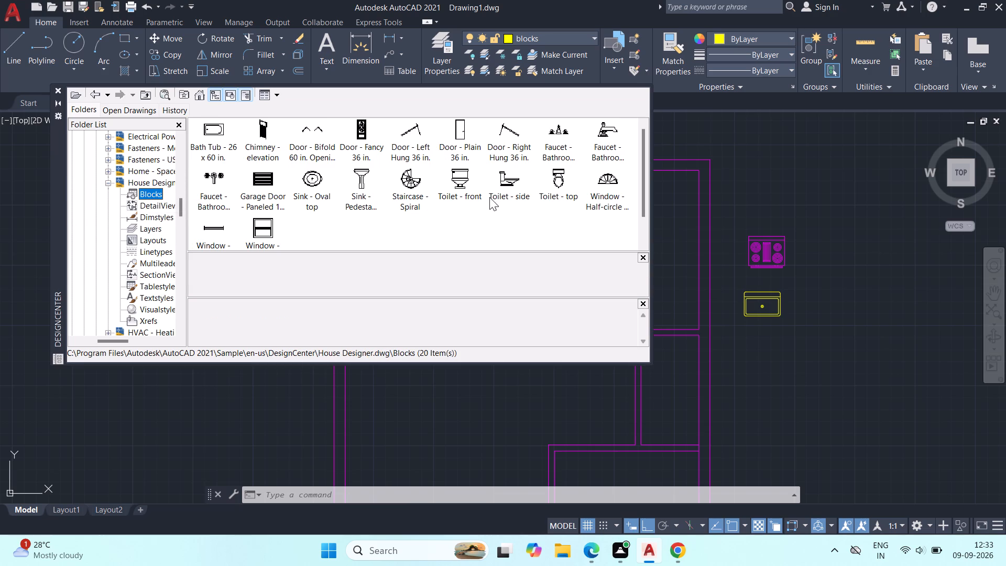
{"action": "double_click", "coordinate": [557, 178]}
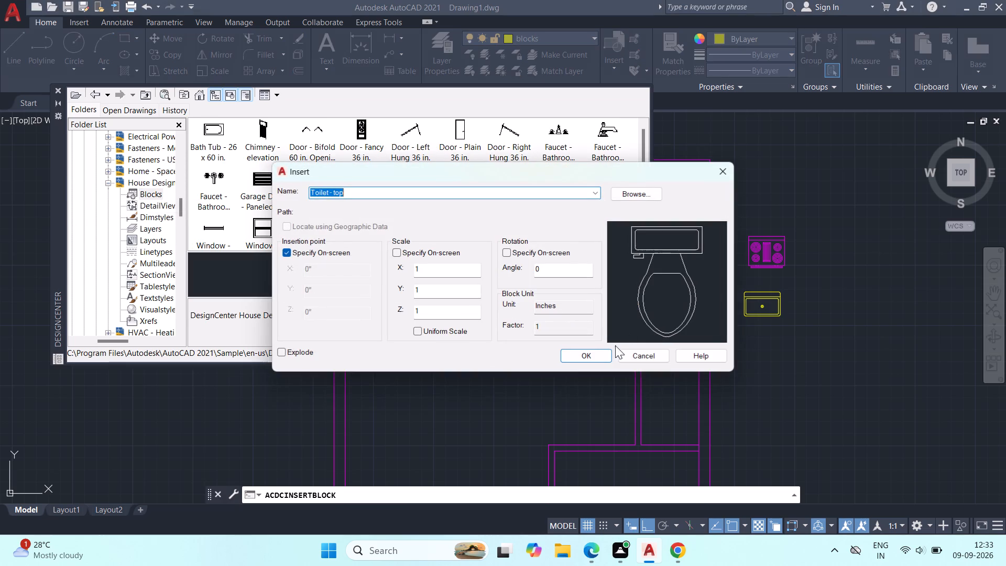
{"action": "left_click", "coordinate": [596, 355]}
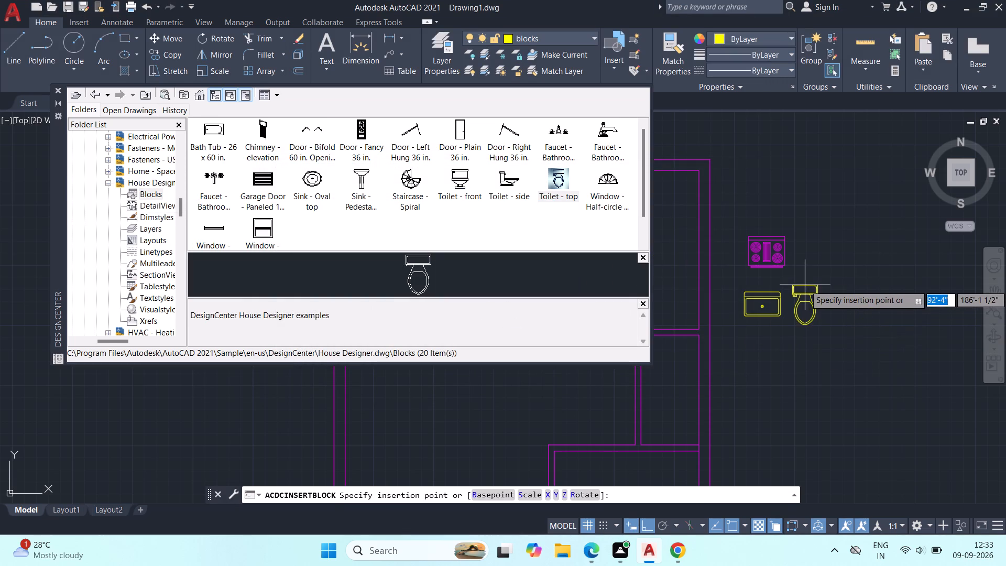
{"action": "left_click", "coordinate": [801, 281]}
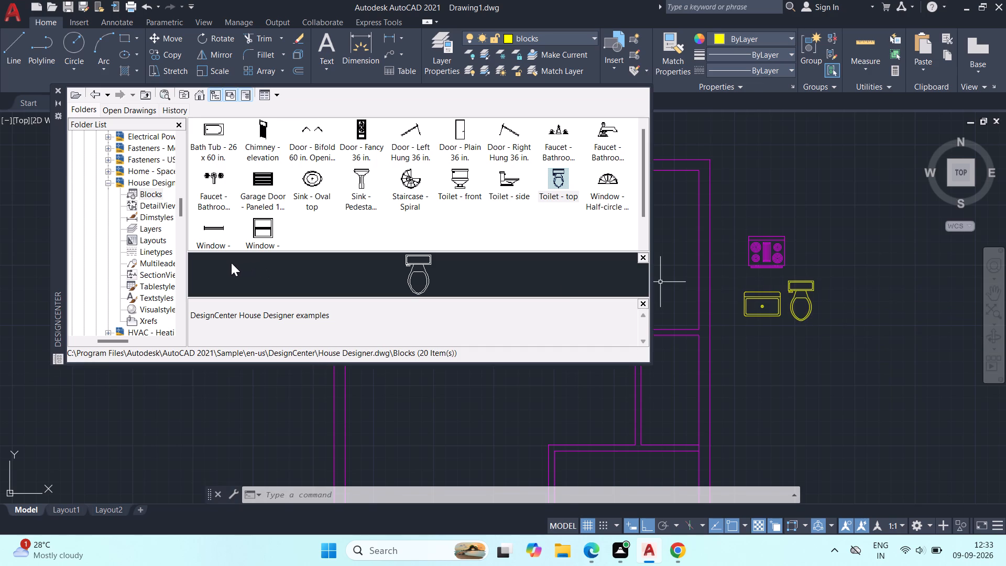
Insert the Bed - Queen block from Home - Space Planner.dwg below the sink outside the plan, and close DesignCenter.
{"action": "scroll", "coordinate": [135, 179], "scroll_direction": "up", "scroll_amount": 1}
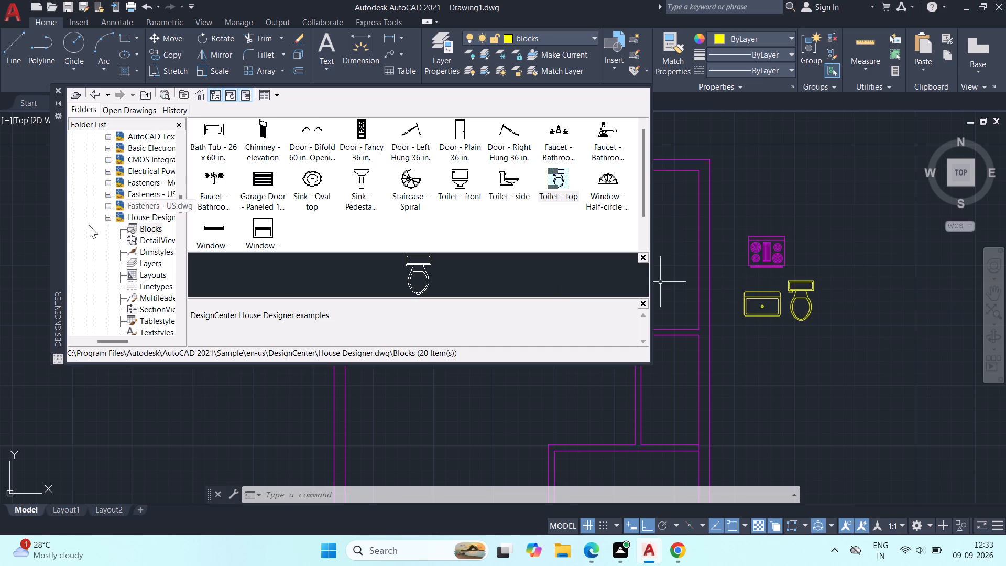
{"action": "left_click", "coordinate": [108, 206]}
{"action": "left_click", "coordinate": [150, 194]}
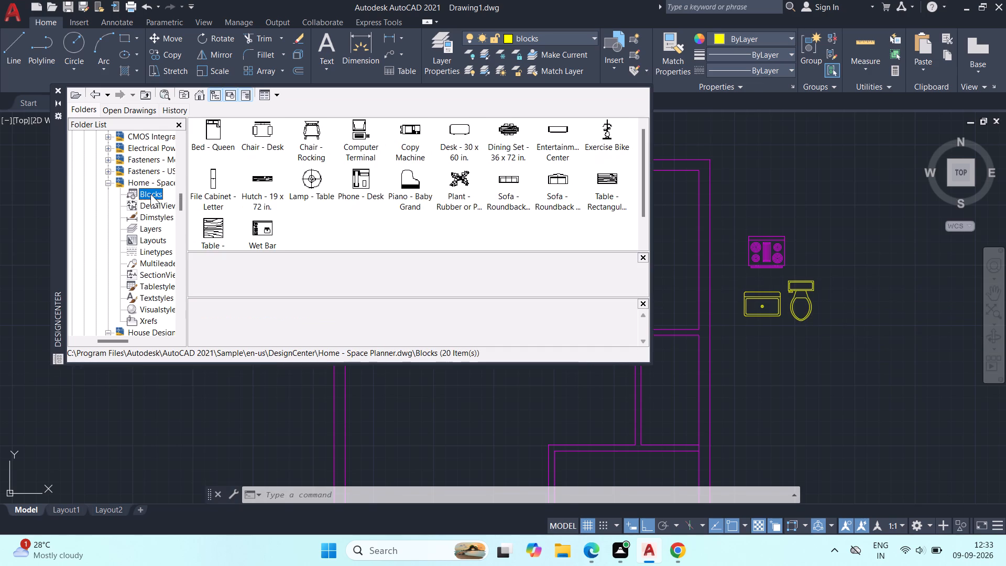
{"action": "left_click", "coordinate": [150, 193]}
{"action": "double_click", "coordinate": [223, 132]}
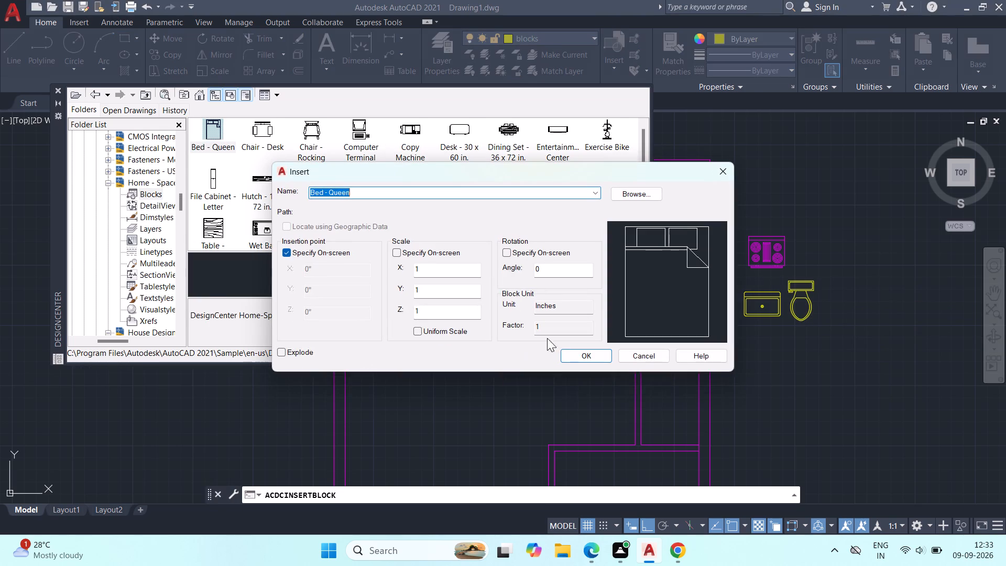
{"action": "left_click", "coordinate": [583, 357]}
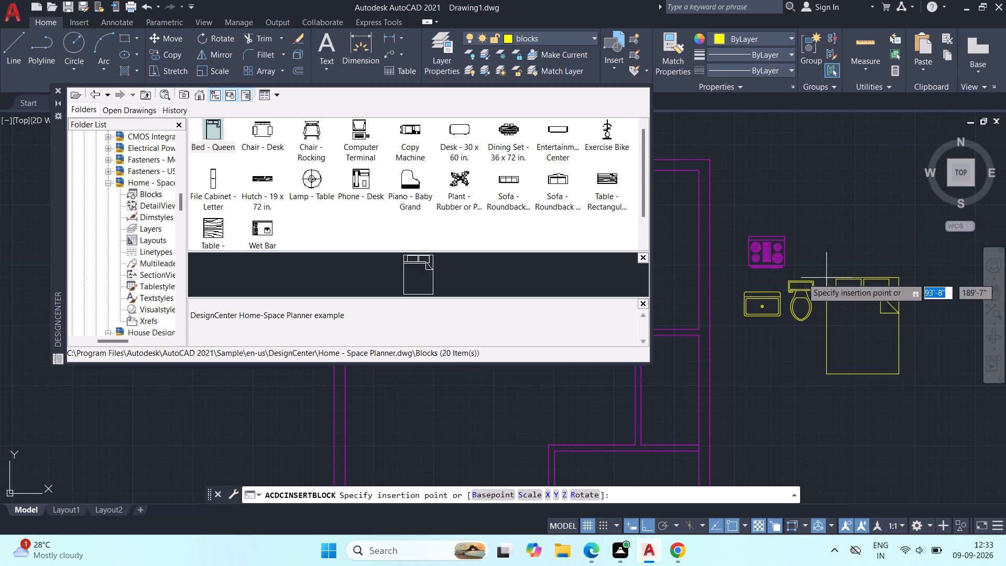
{"action": "left_click", "coordinate": [743, 350]}
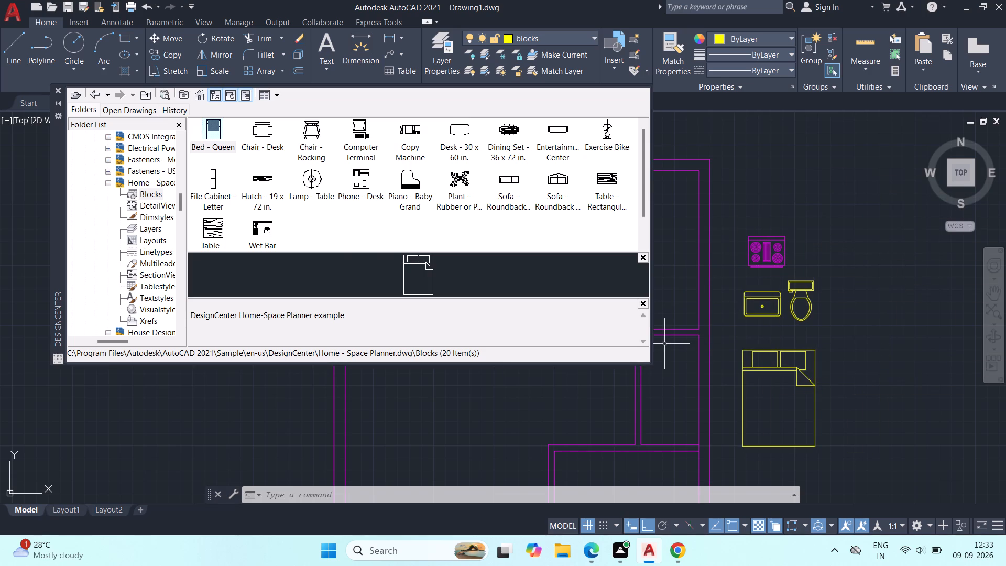
{"action": "key", "text": "Escape"}
{"action": "left_click", "coordinate": [58, 89]}
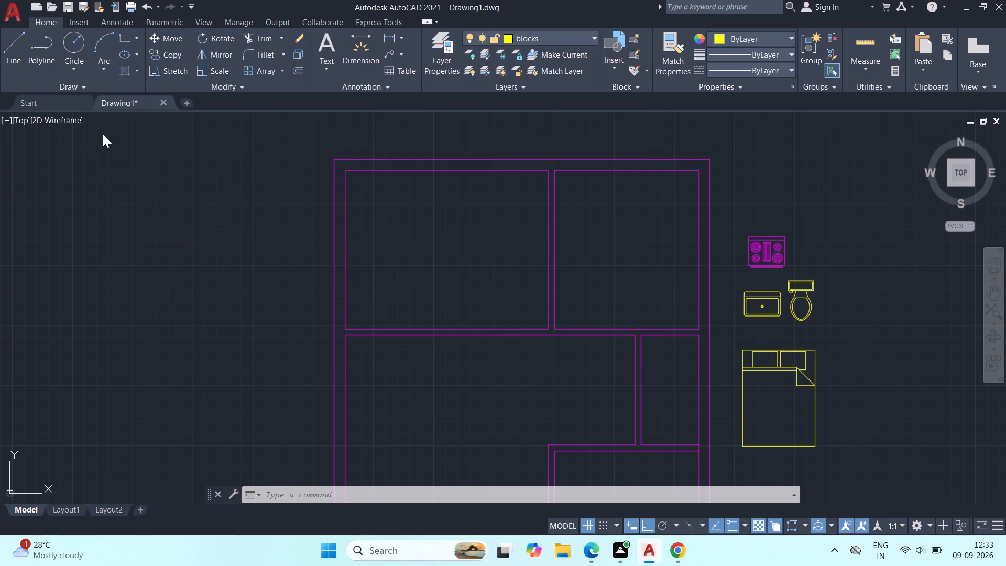
With Ortho off, move the queen bed by its head corner onto the top-left room's upper wall, about 4'-2" from the inner left corner.
{"action": "left_click", "coordinate": [774, 364]}
{"action": "left_click", "coordinate": [764, 366]}
{"action": "left_click", "coordinate": [771, 361]}
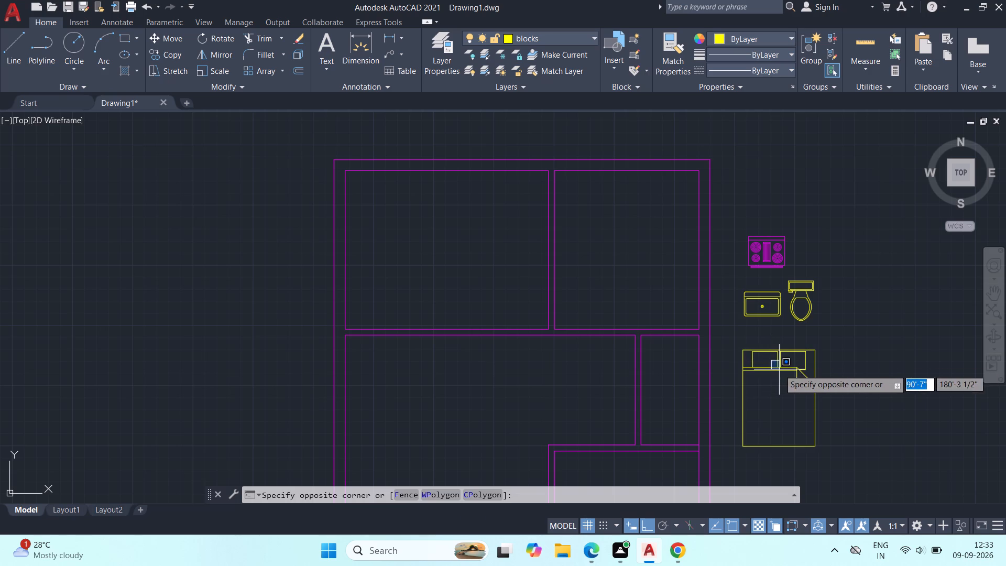
{"action": "left_click", "coordinate": [779, 369]}
{"action": "left_click", "coordinate": [779, 369]}
{"action": "left_click", "coordinate": [777, 354]}
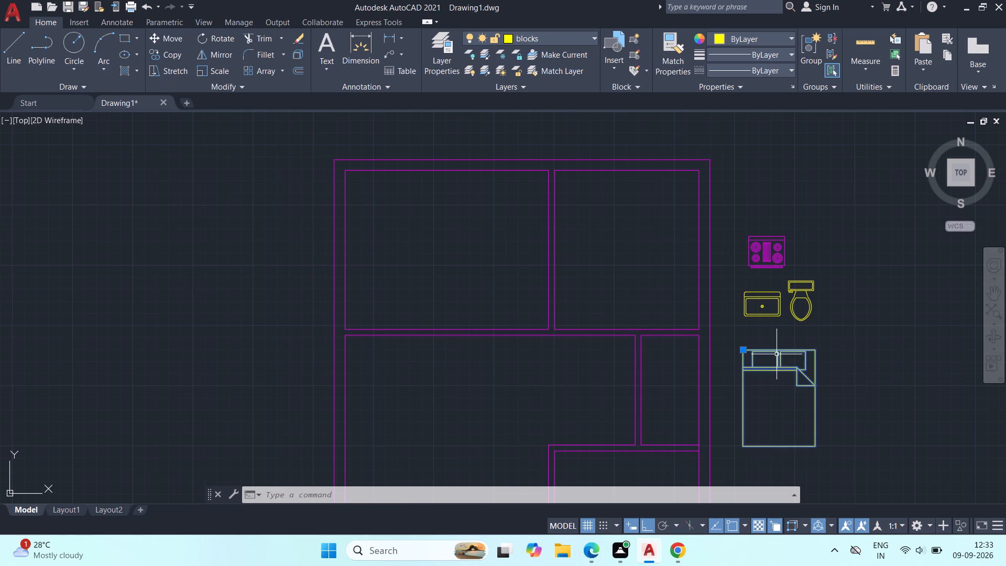
{"action": "type", "text": "M"}
{"action": "key", "text": "space"}
{"action": "left_click", "coordinate": [747, 350]}
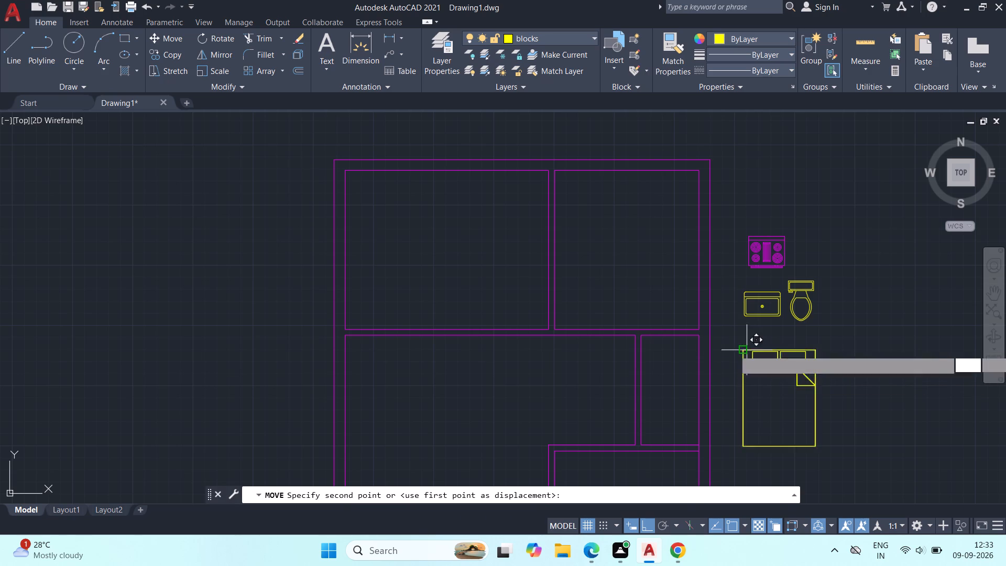
{"action": "left_click", "coordinate": [649, 528]}
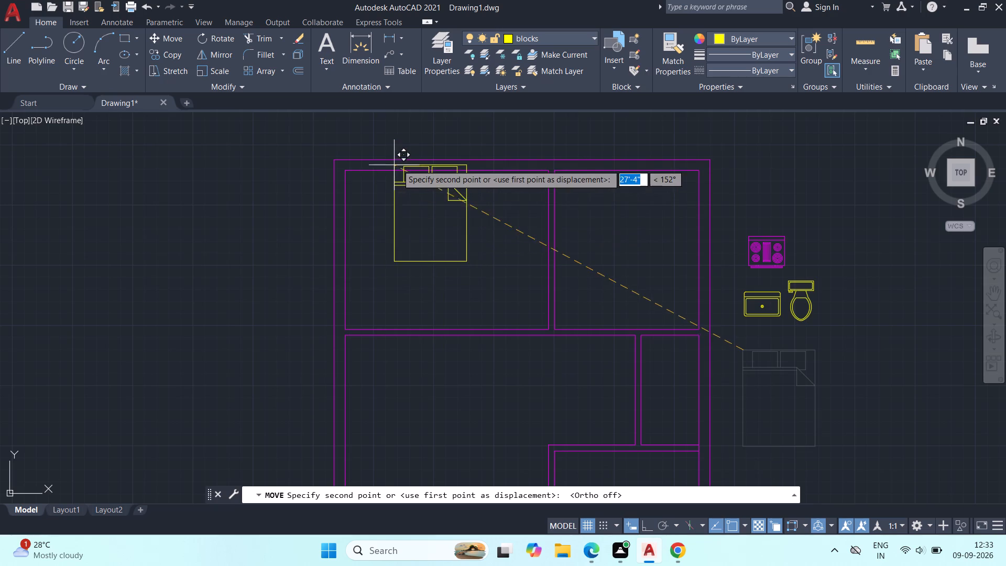
{"action": "scroll", "coordinate": [413, 176], "scroll_direction": "up", "scroll_amount": 2}
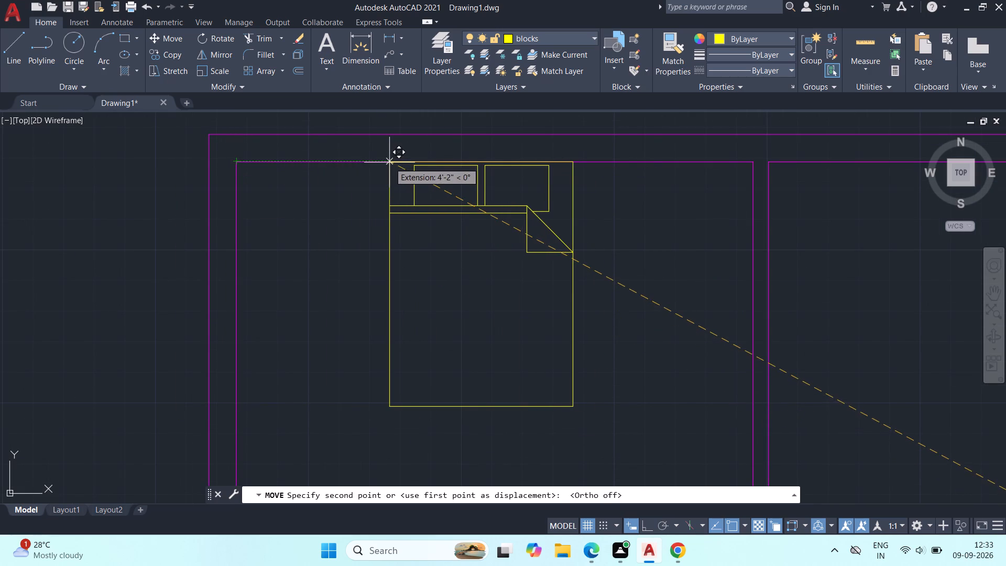
{"action": "left_click", "coordinate": [389, 162]}
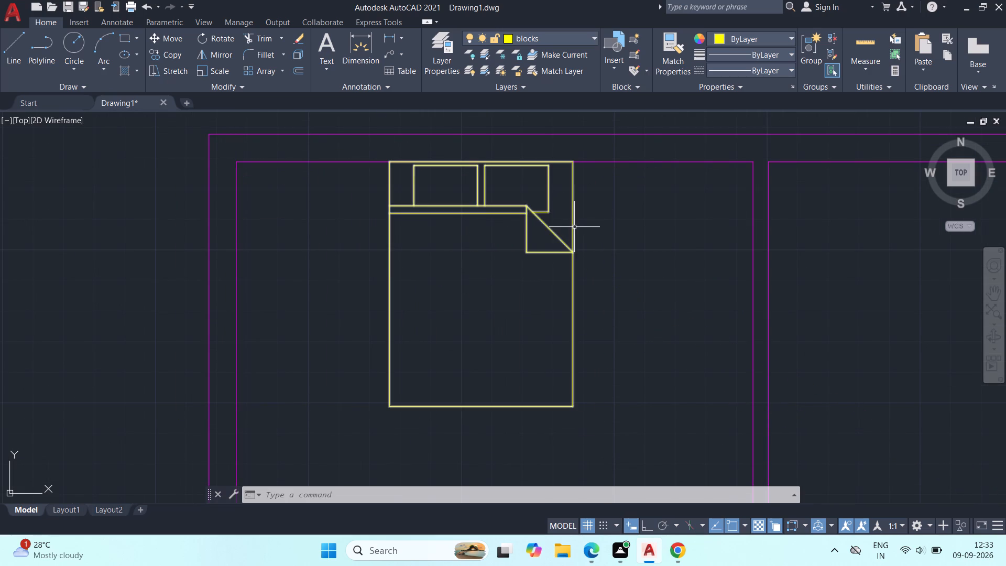
Copy the queen bed by its head corner into the top-right room, with its head against the upper wall.
{"action": "left_click", "coordinate": [573, 227]}
{"action": "type", "text": "CO"}
{"action": "key", "text": "space"}
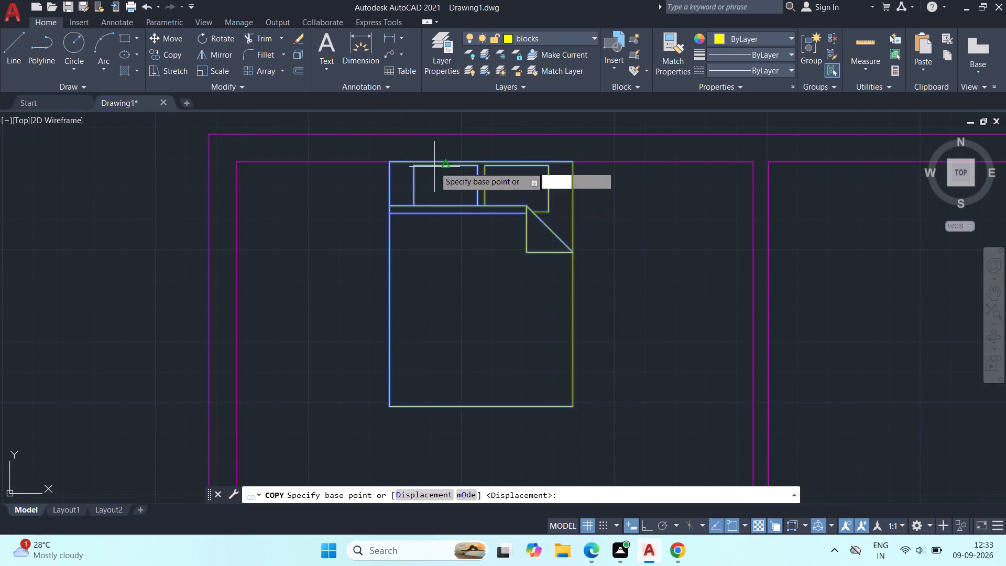
{"action": "left_click", "coordinate": [388, 158]}
{"action": "middle_click_drag", "start_coordinate": [701, 180], "coordinate": [661, 180]}
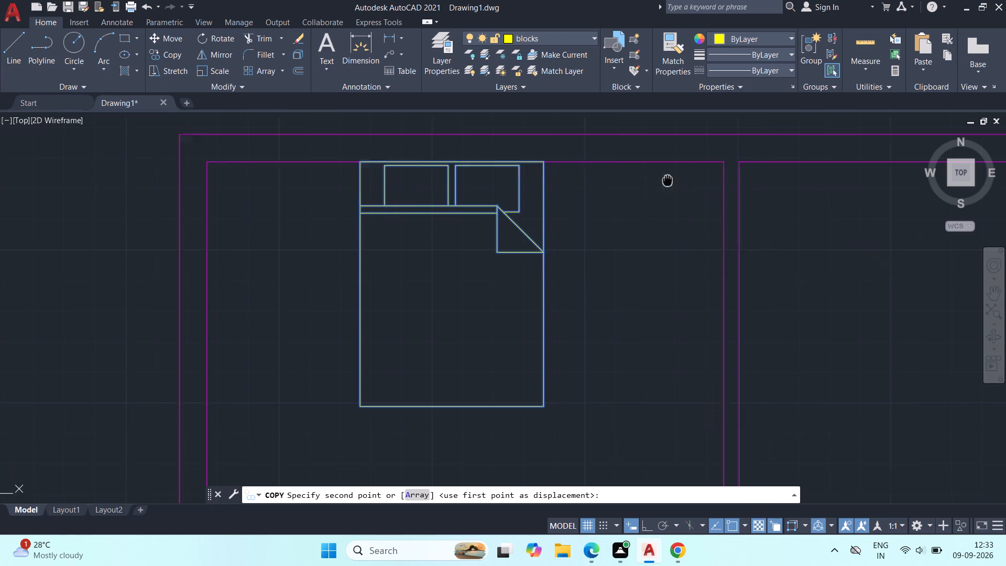
{"action": "middle_click_drag", "start_coordinate": [661, 180], "coordinate": [483, 204]}
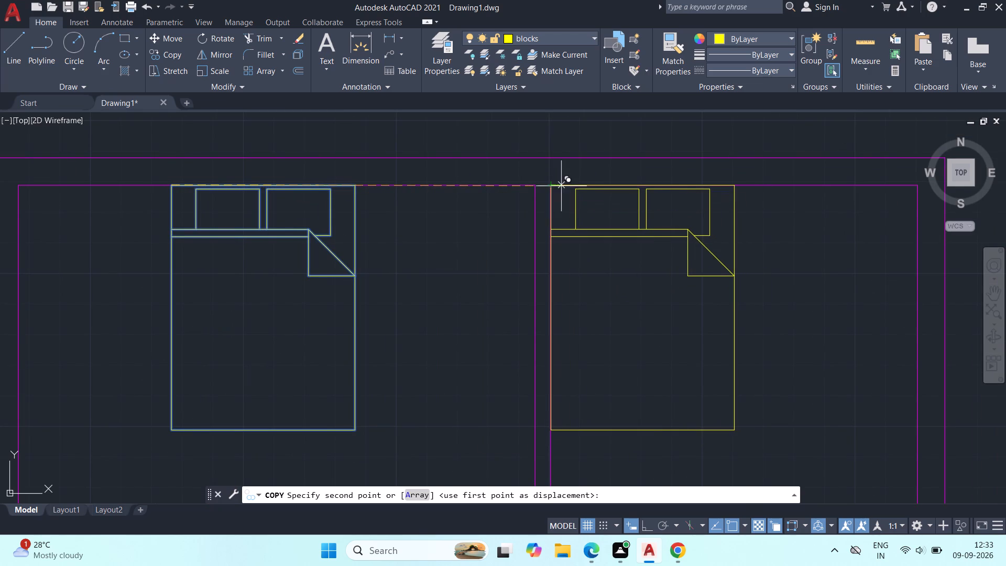
{"action": "left_click", "coordinate": [652, 187]}
Place another copy of the queen bed inside the bottom-right room and finish the Copy command.
{"action": "scroll", "coordinate": [569, 249], "scroll_direction": "down", "scroll_amount": 4}
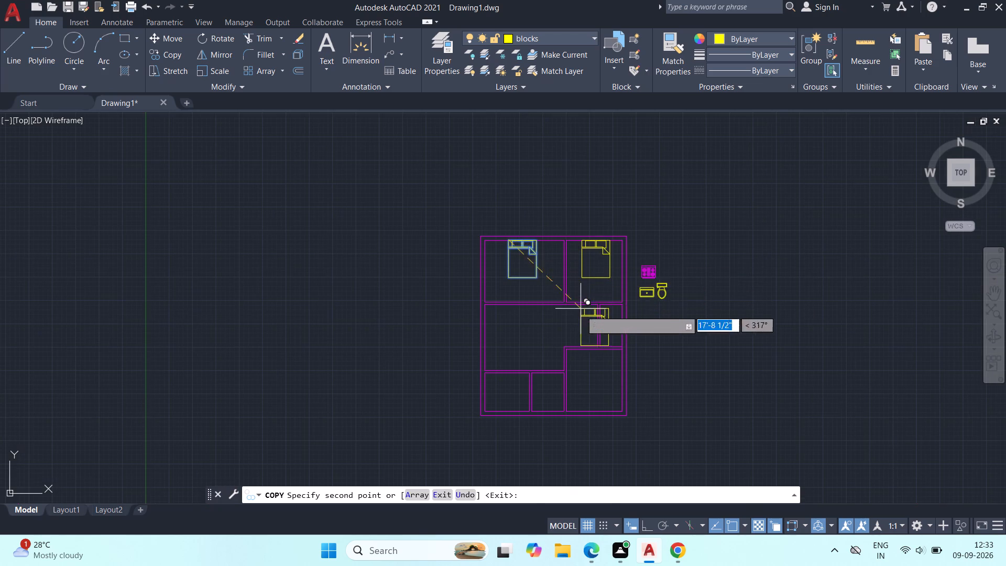
{"action": "middle_click_drag", "start_coordinate": [581, 320], "coordinate": [576, 221]}
{"action": "scroll", "coordinate": [582, 286], "scroll_direction": "up", "scroll_amount": 3}
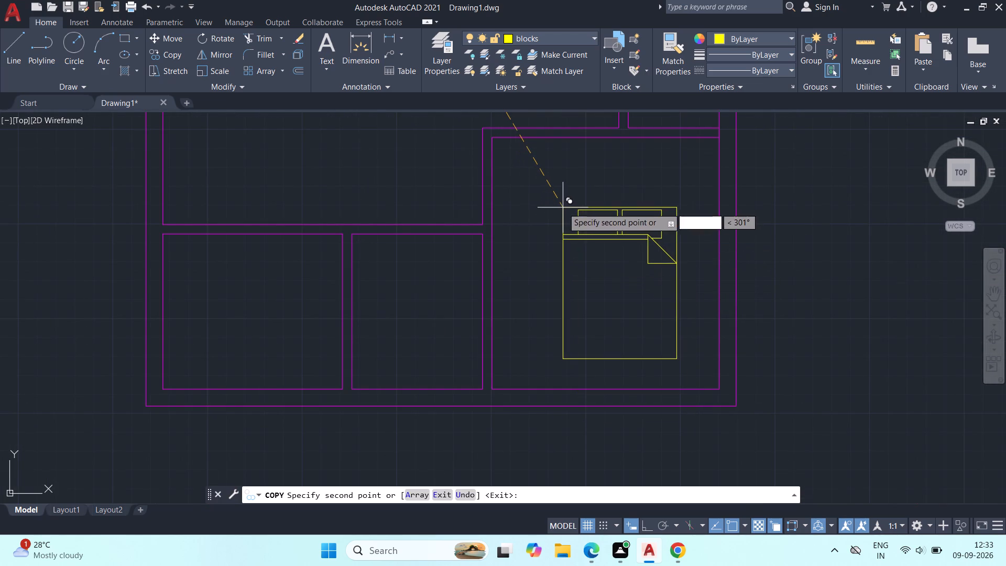
{"action": "left_click", "coordinate": [563, 208]}
{"action": "key", "text": "Escape"}
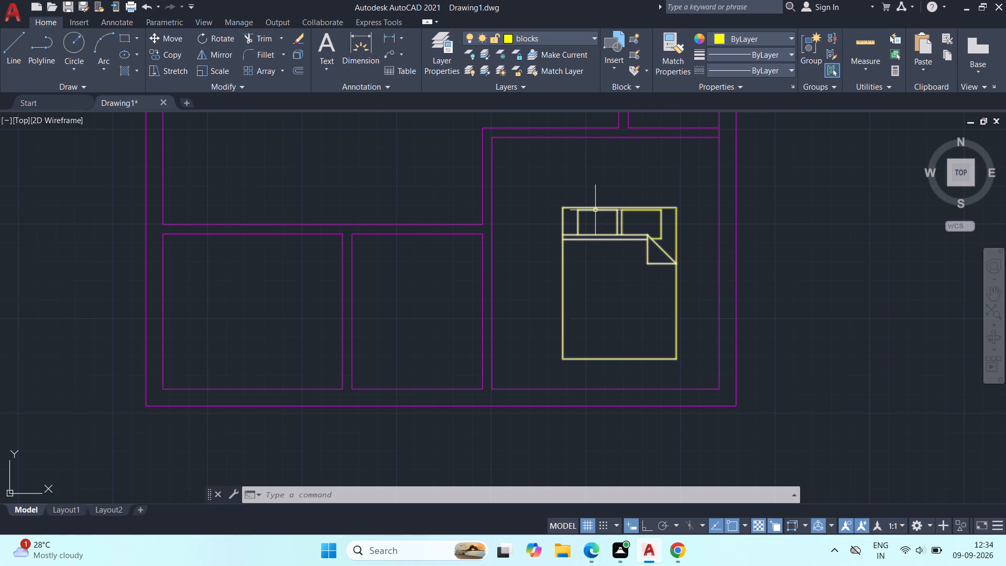
Rotate the bottom-right room's bed 270° about its top-right head corner with Ortho on, so its head faces the outer wall.
{"action": "left_click", "coordinate": [595, 210]}
{"action": "type", "text": "RO"}
{"action": "key", "text": "space"}
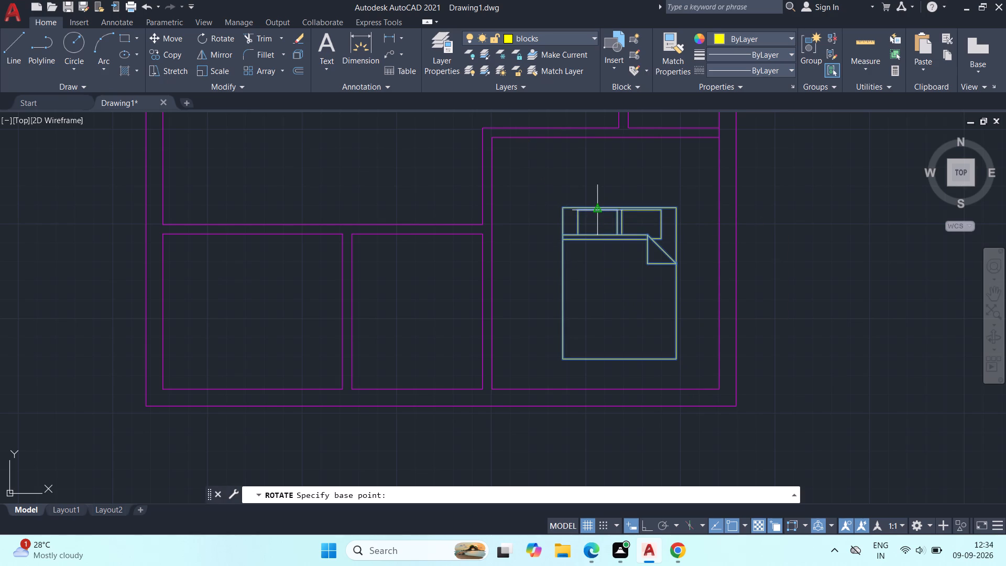
{"action": "left_click", "coordinate": [676, 205]}
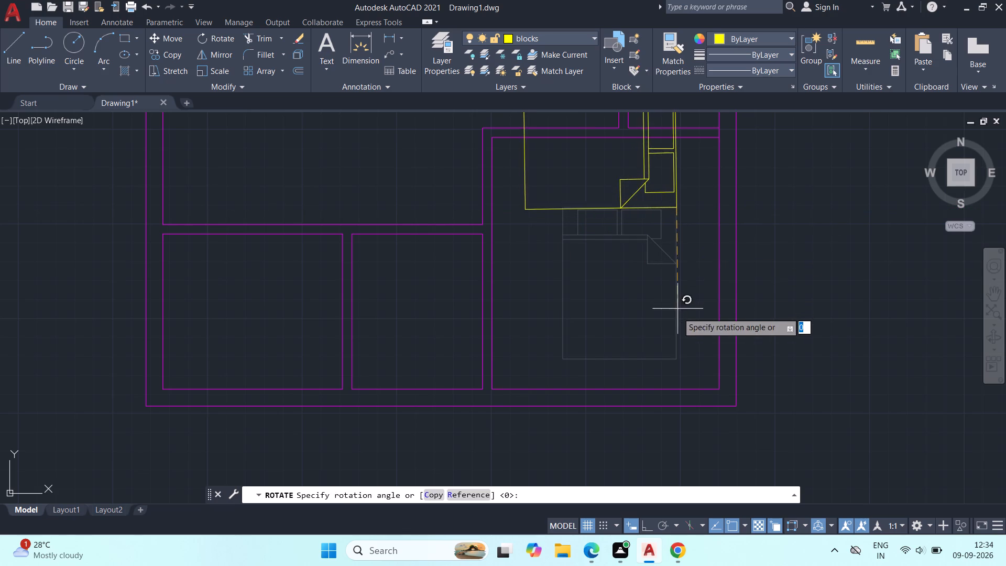
{"action": "left_click", "coordinate": [644, 528]}
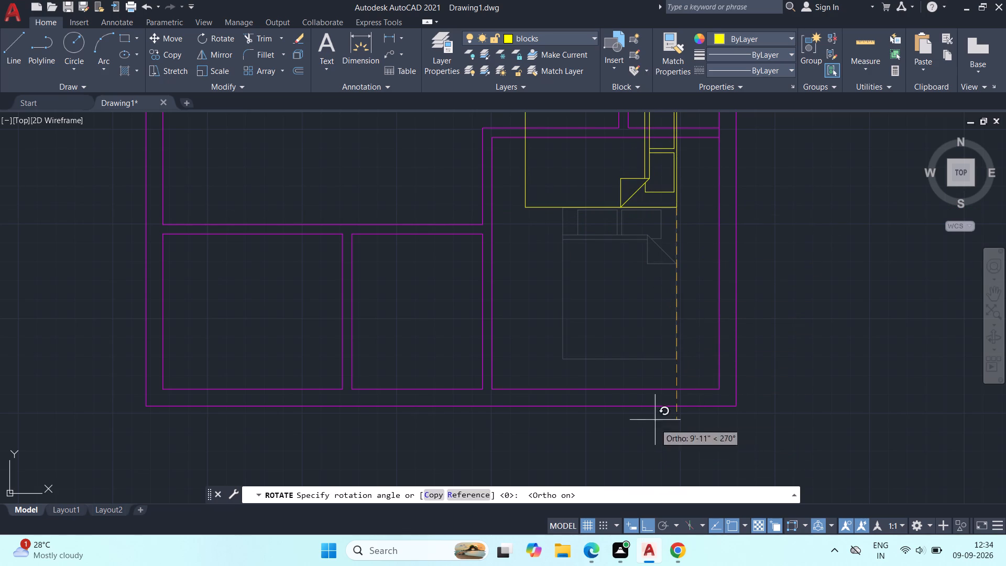
{"action": "left_click", "coordinate": [657, 356]}
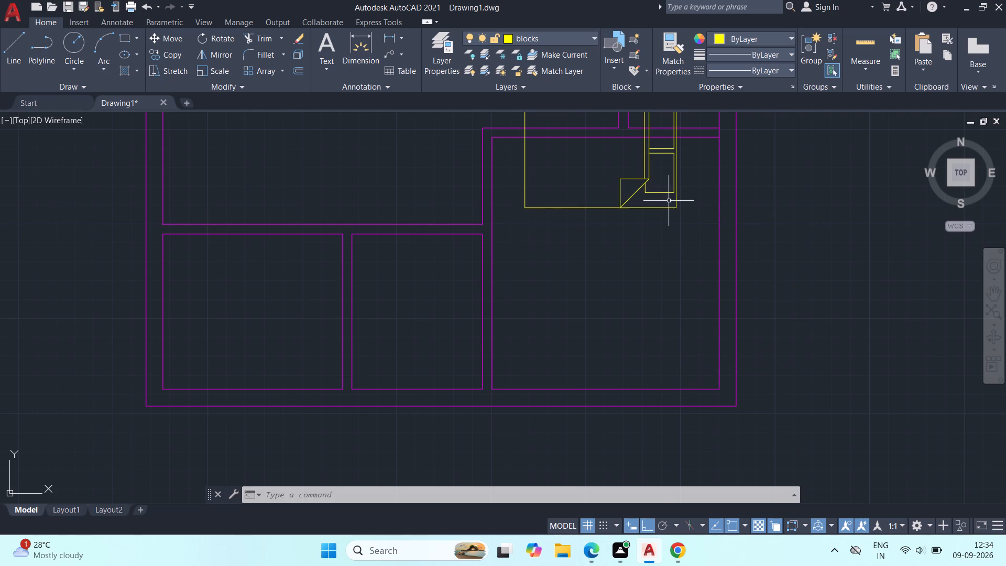
With Ortho off, move the rotated bed by its lower head corner onto the right wall's inner face, about 2'-5 1/2" above the bottom-right room's lower corner.
{"action": "left_click", "coordinate": [671, 208]}
{"action": "key", "text": "m"}
{"action": "key", "text": "space"}
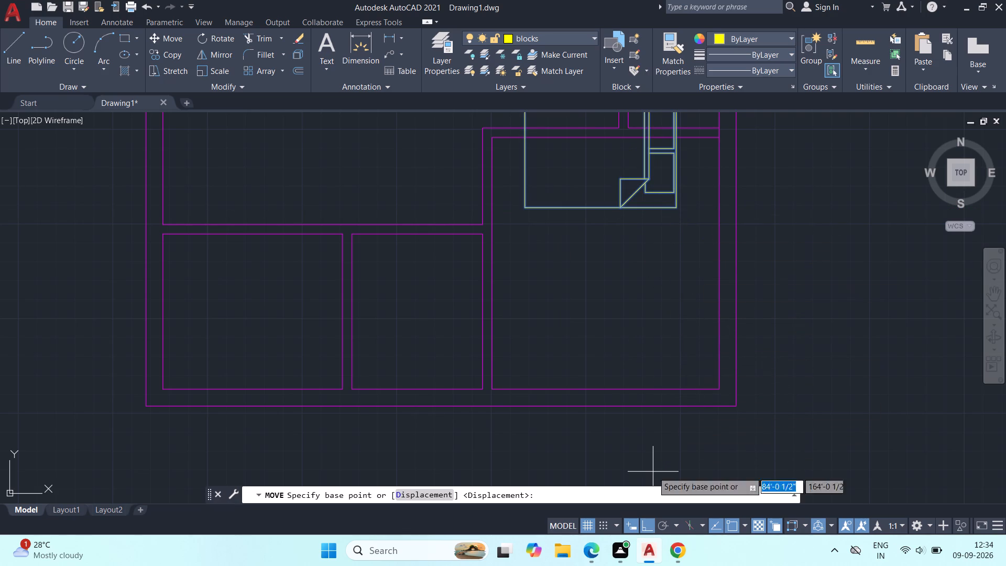
{"action": "left_click", "coordinate": [646, 520]}
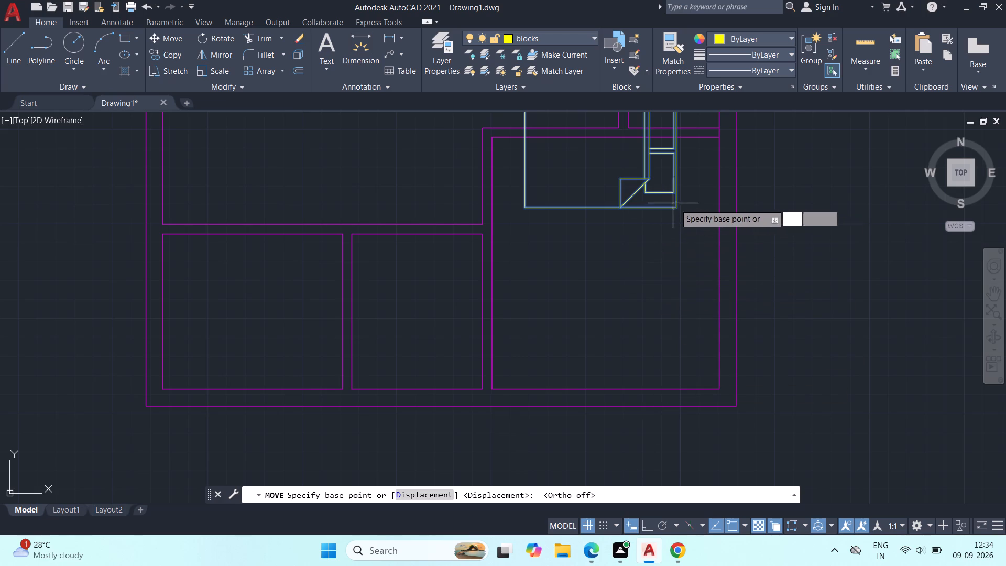
{"action": "left_click", "coordinate": [679, 208]}
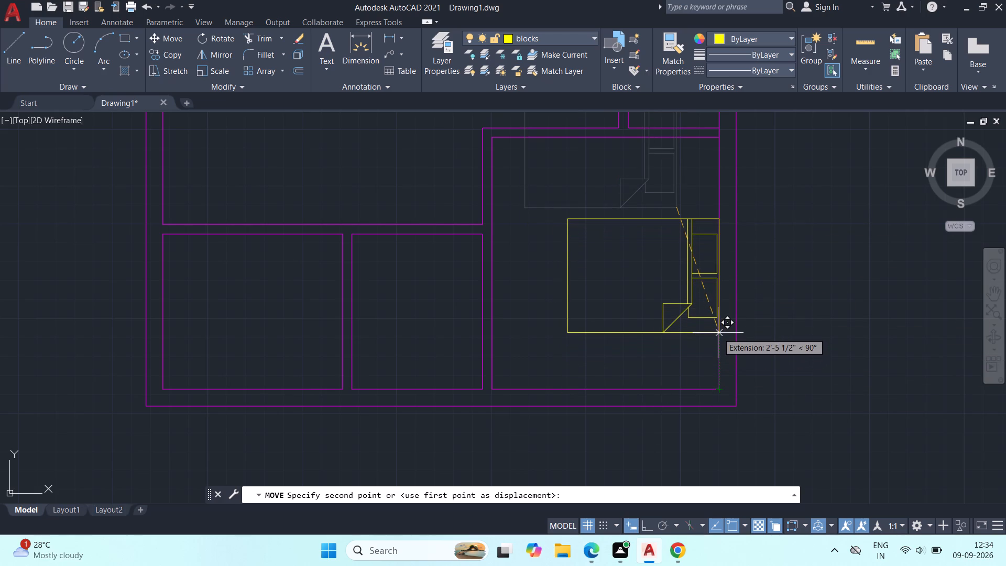
{"action": "left_click", "coordinate": [718, 333]}
Move the stove block outside the plan from the walls layer to the blocks layer.
{"action": "scroll", "coordinate": [752, 340], "scroll_direction": "down", "scroll_amount": 1}
{"action": "middle_click_drag", "start_coordinate": [754, 351], "coordinate": [775, 387]}
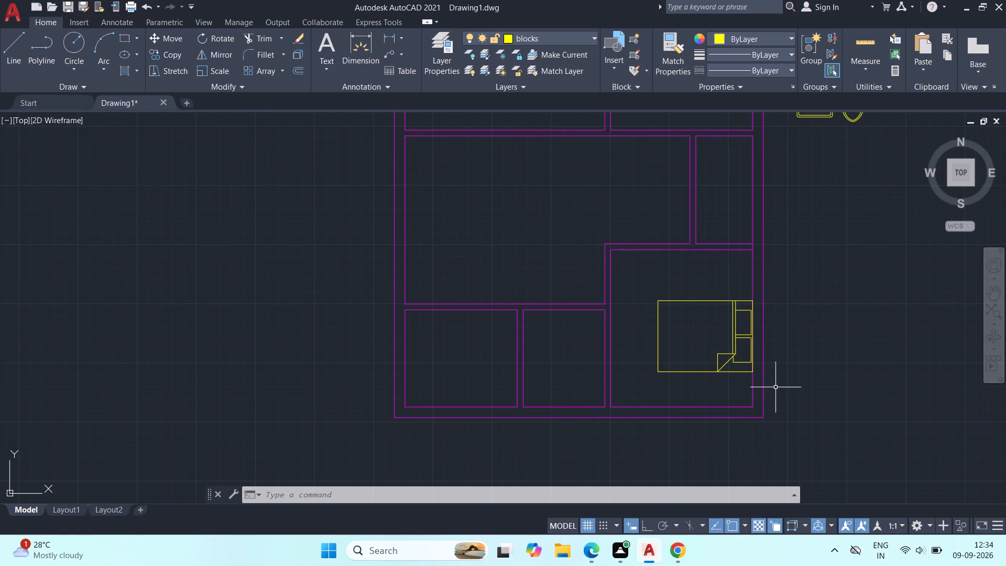
{"action": "middle_click_drag", "start_coordinate": [800, 335], "coordinate": [737, 404]}
{"action": "middle_click_drag", "start_coordinate": [749, 330], "coordinate": [742, 449]}
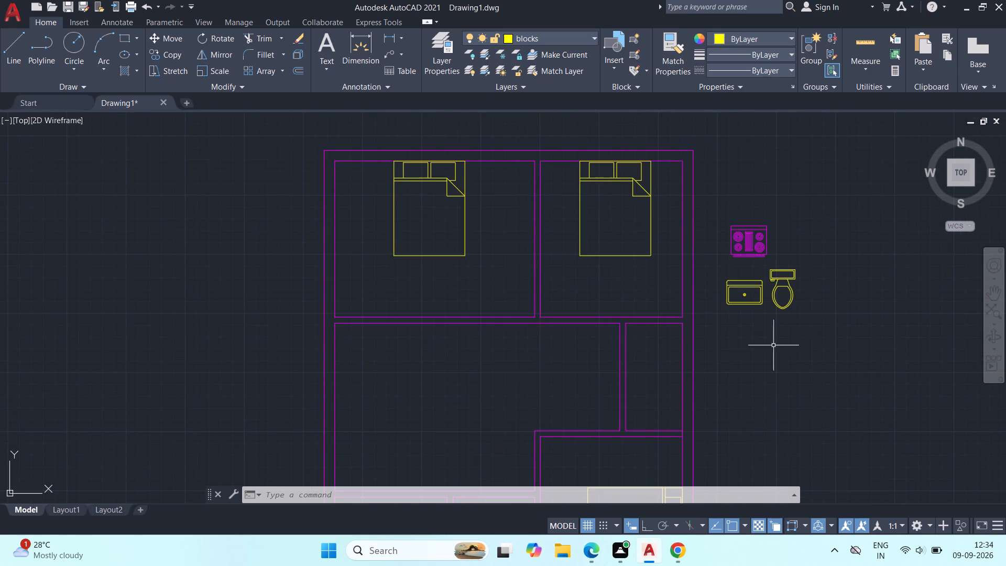
{"action": "left_click", "coordinate": [754, 232]}
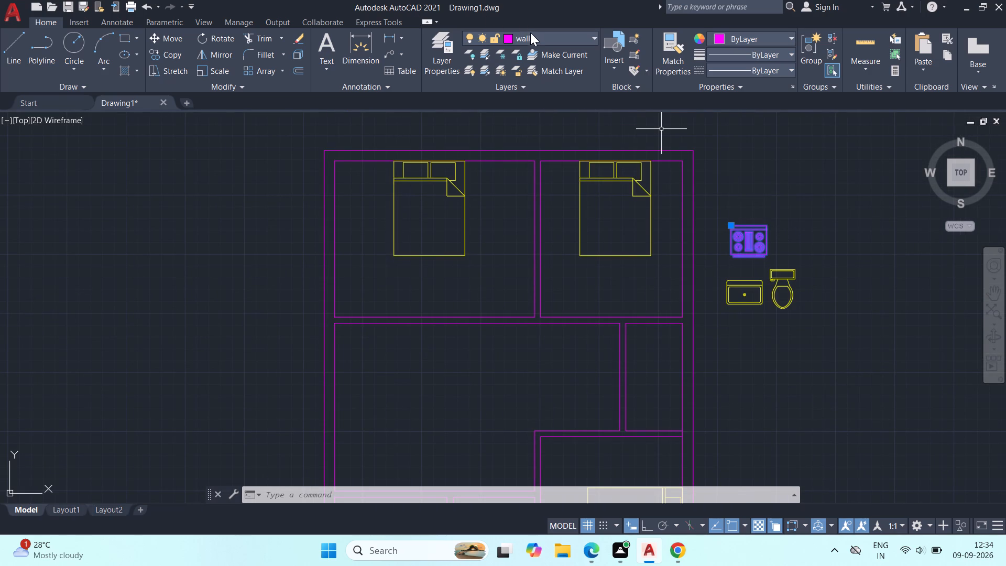
{"action": "left_click", "coordinate": [531, 35]}
{"action": "left_click", "coordinate": [512, 67]}
{"action": "middle_click_drag", "start_coordinate": [779, 270], "coordinate": [761, 205]}
{"action": "left_click", "coordinate": [621, 158]}
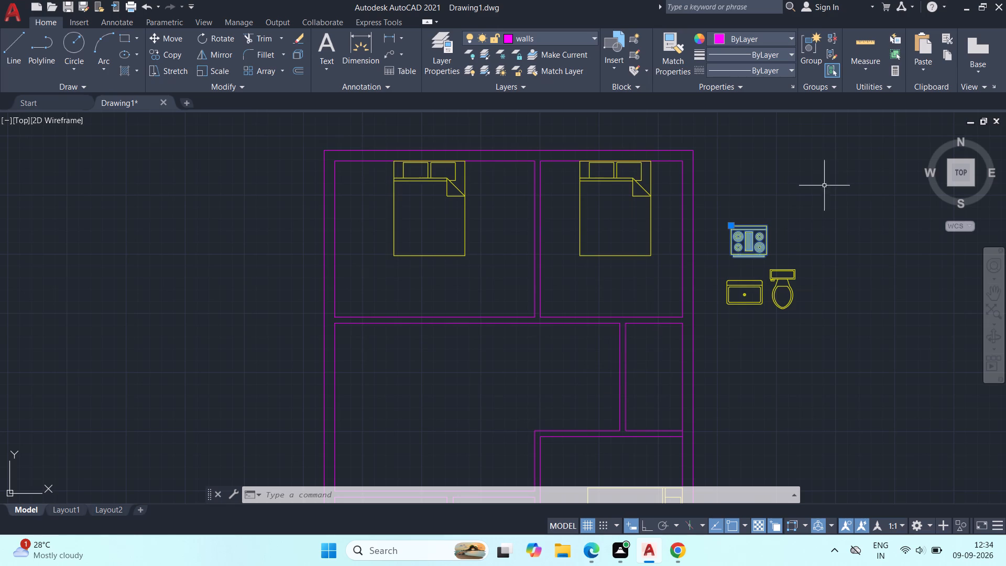
{"action": "key", "text": "Escape"}
Move the toilet from outside the plan into the small room between the two right-hand bedrooms.
{"action": "middle_click_drag", "start_coordinate": [802, 227], "coordinate": [784, 132]}
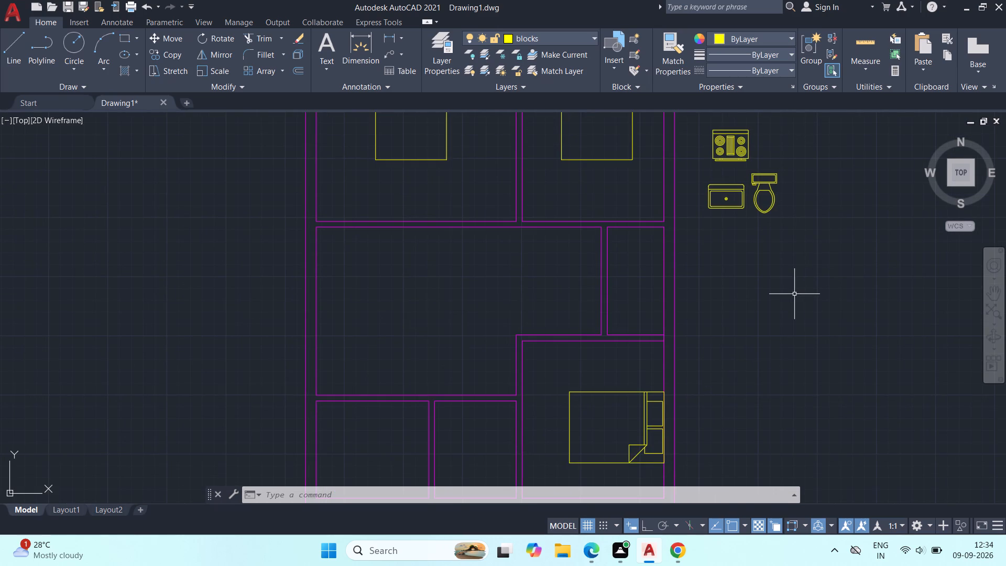
{"action": "left_click", "coordinate": [754, 191]}
{"action": "type", "text": "M"}
{"action": "key", "text": "space"}
{"action": "left_click", "coordinate": [770, 195]}
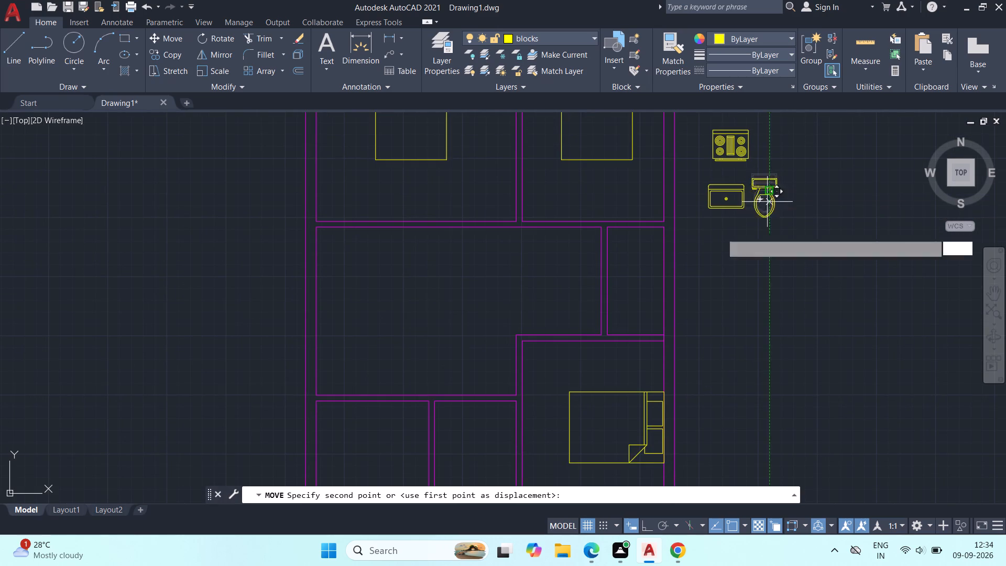
{"action": "scroll", "coordinate": [636, 310], "scroll_direction": "up", "scroll_amount": 4}
{"action": "scroll", "coordinate": [638, 291], "scroll_direction": "down", "scroll_amount": 2}
{"action": "left_click", "coordinate": [638, 291]}
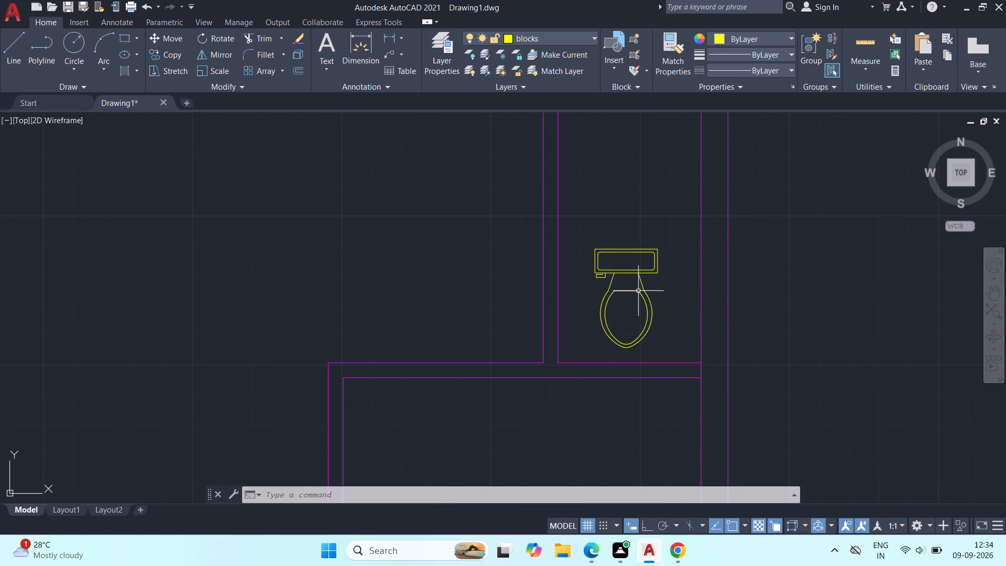
{"action": "key", "text": "Escape"}
Rotate the toilet 270° about its tank's upper-right corner with Ortho on, so the tank faces the outer wall.
{"action": "left_click", "coordinate": [642, 273]}
{"action": "type", "text": "RO"}
{"action": "key", "text": "space"}
{"action": "left_click", "coordinate": [661, 251]}
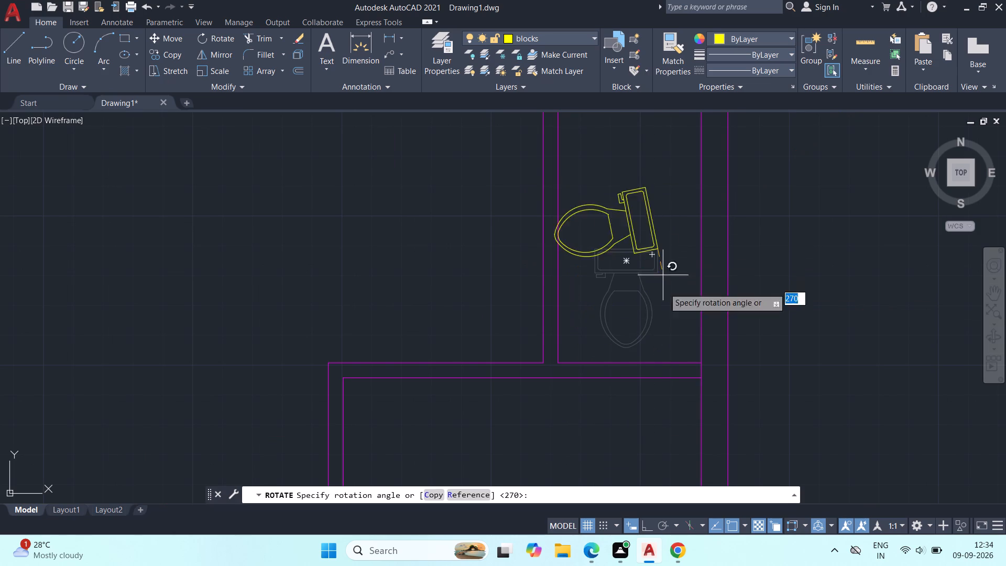
{"action": "left_click", "coordinate": [644, 528]}
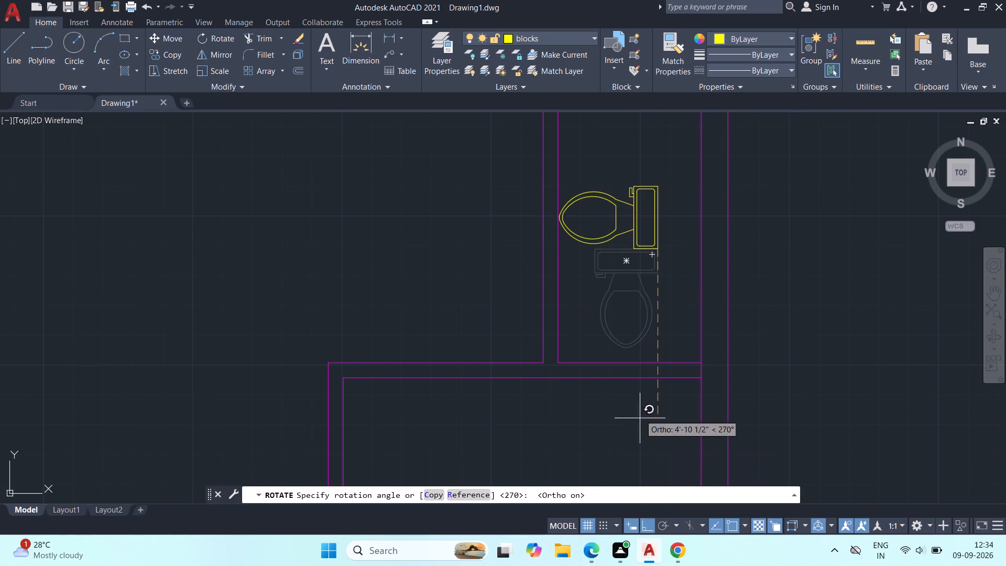
{"action": "left_click", "coordinate": [646, 415]}
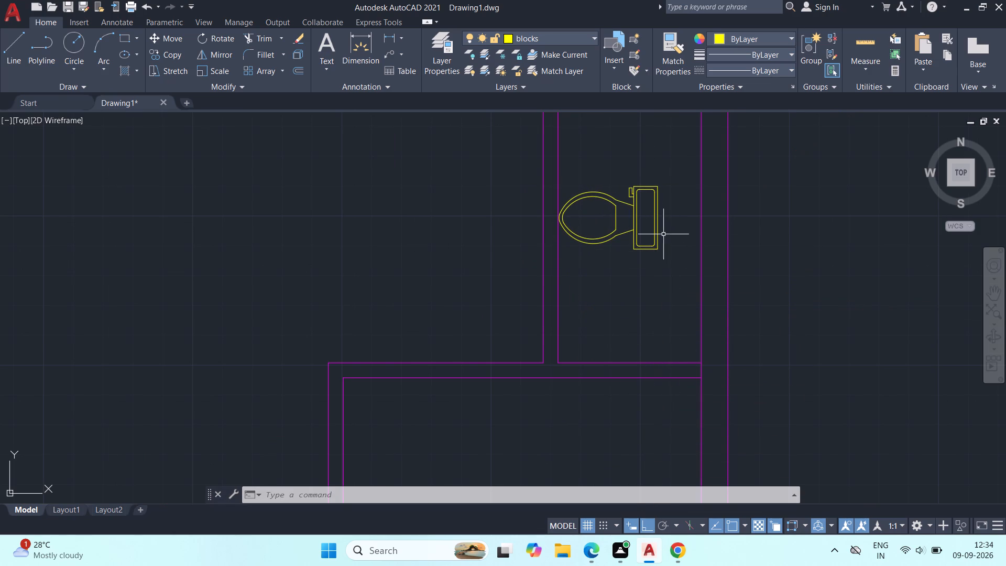
With Ortho off, move the toilet by its lower tank corner onto the outer wall's inner face, about 1'-7 1/2" above the small room's lower corner.
{"action": "left_click", "coordinate": [658, 239]}
{"action": "type", "text": "M"}
{"action": "key", "text": "space"}
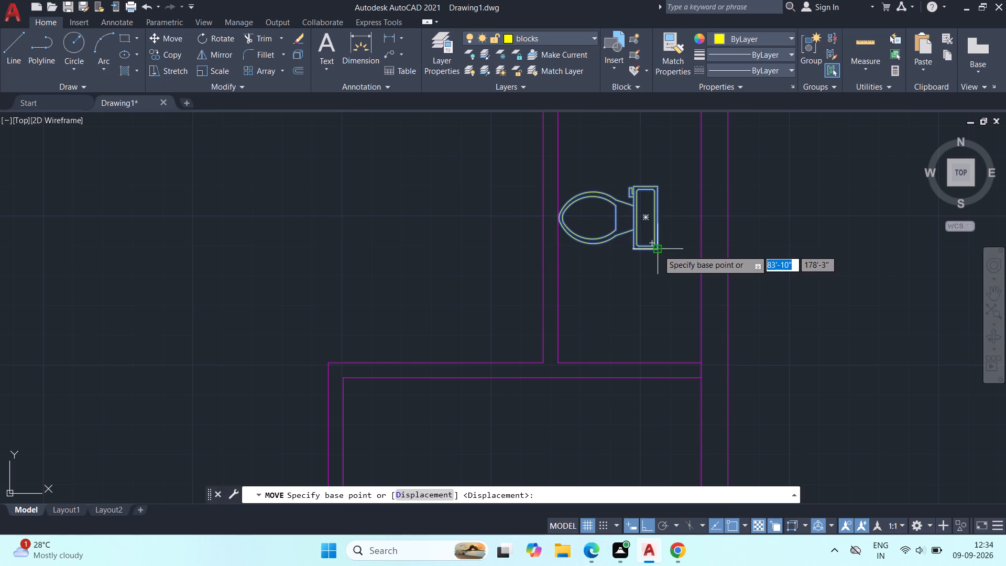
{"action": "left_click", "coordinate": [658, 250]}
{"action": "left_click", "coordinate": [647, 520]}
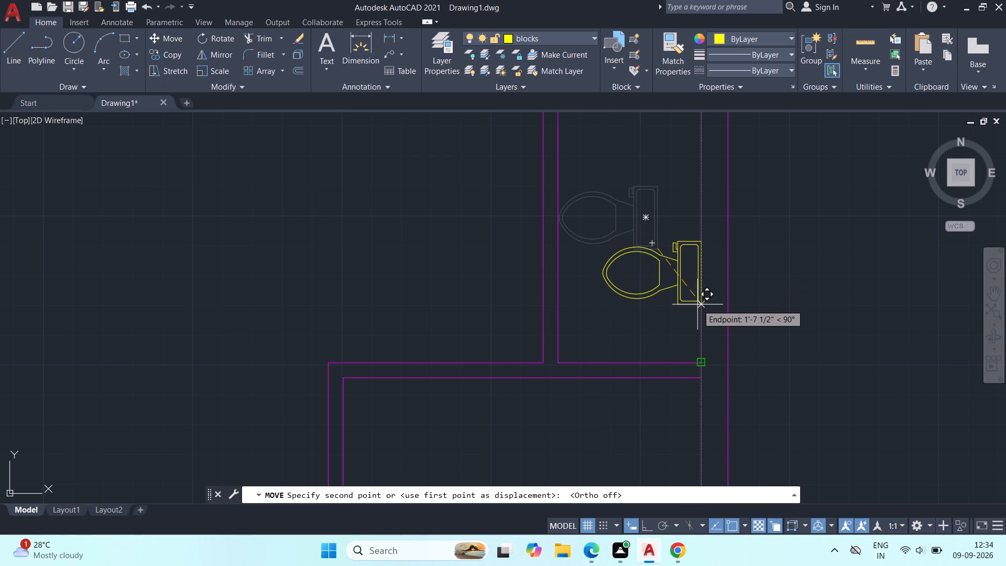
{"action": "left_click", "coordinate": [697, 304]}
{"action": "middle_click_drag", "start_coordinate": [710, 384], "coordinate": [701, 364]}
{"action": "key", "text": "Escape"}
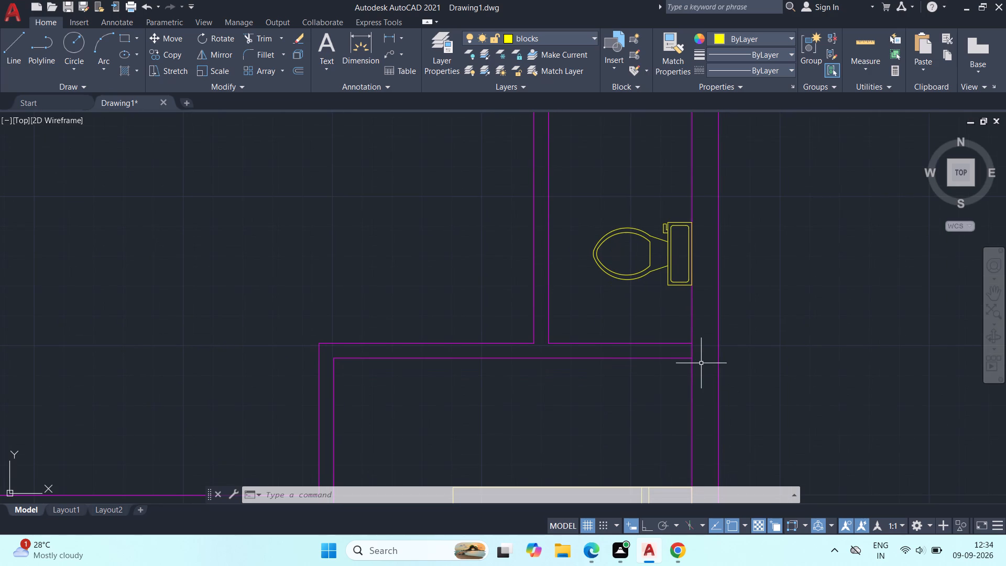
Trim the outer wall's inner line between the two partition lines below the toilet to open the wall junction.
{"action": "type", "text": "TR"}
{"action": "key", "text": "space"}
{"action": "left_click", "coordinate": [701, 356]}
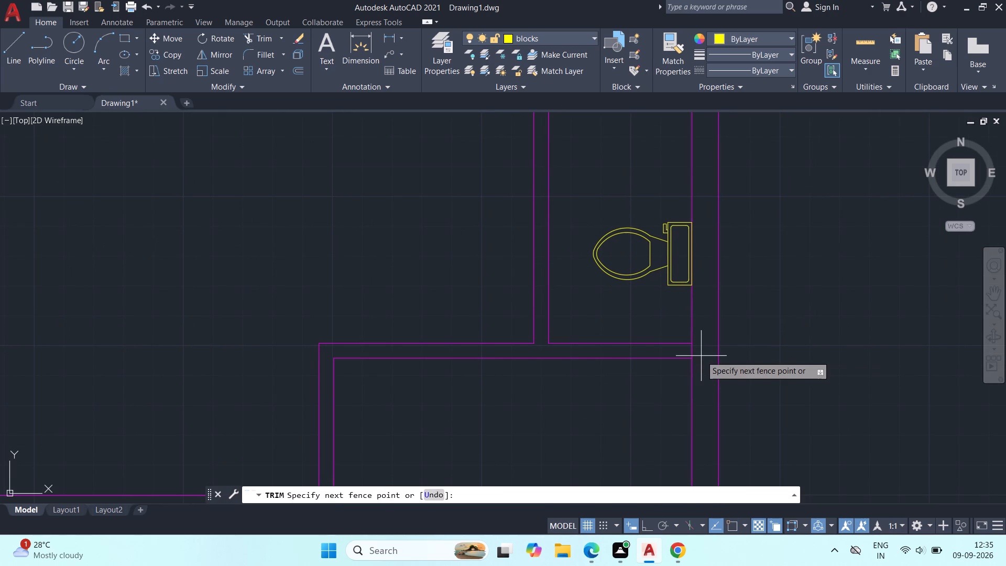
{"action": "left_click", "coordinate": [683, 350]}
{"action": "key", "text": "Escape"}
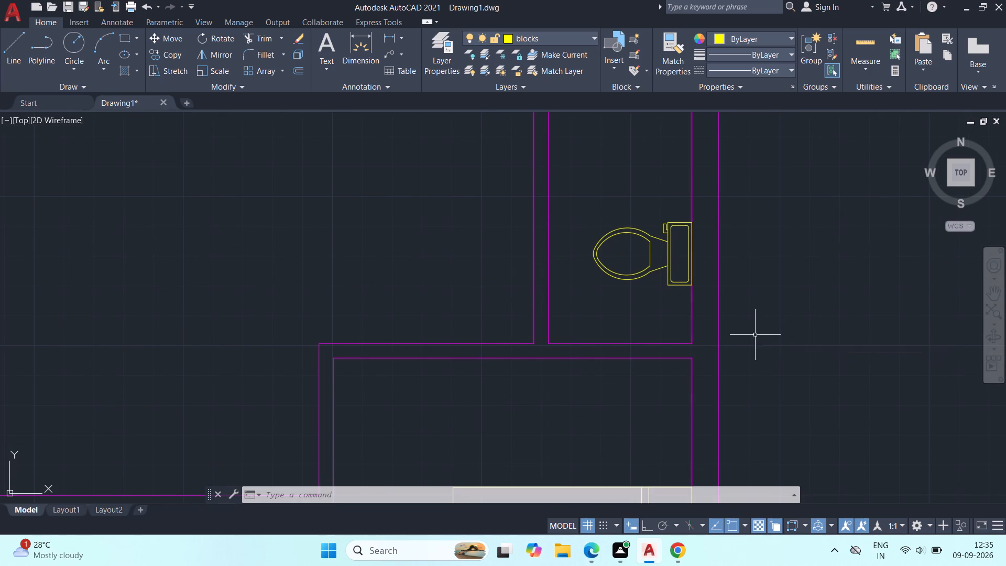
On the walls layer, draw a vertical line from the bottom-middle room's upper-left corner up across the partition into the large central room.
{"action": "scroll", "coordinate": [755, 335], "scroll_direction": "down", "scroll_amount": 2}
{"action": "middle_click_drag", "start_coordinate": [789, 372], "coordinate": [726, 320]}
{"action": "scroll", "coordinate": [726, 320], "scroll_direction": "down", "scroll_amount": 1}
{"action": "middle_click_drag", "start_coordinate": [726, 320], "coordinate": [732, 324]}
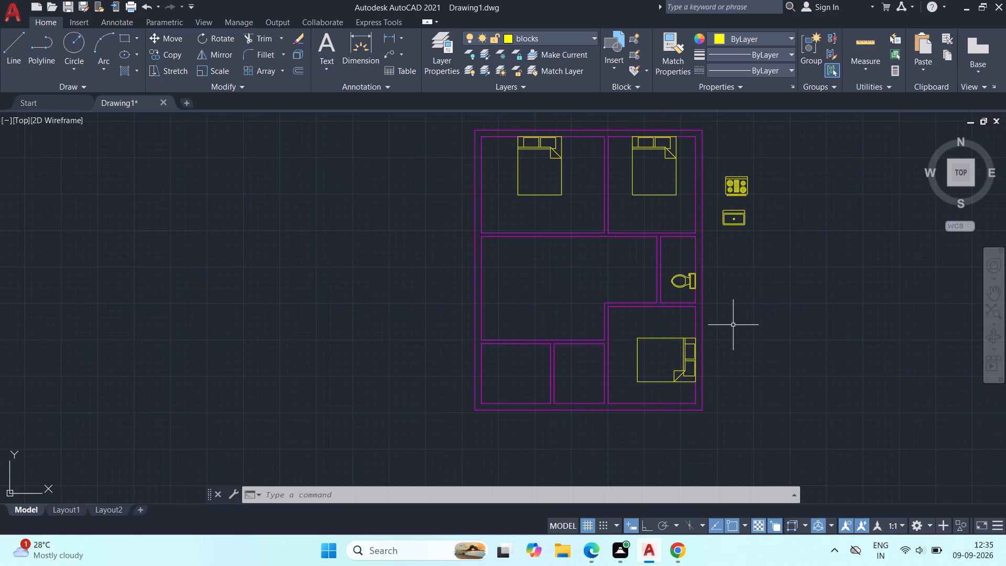
{"action": "middle_click_drag", "start_coordinate": [554, 306], "coordinate": [553, 330]}
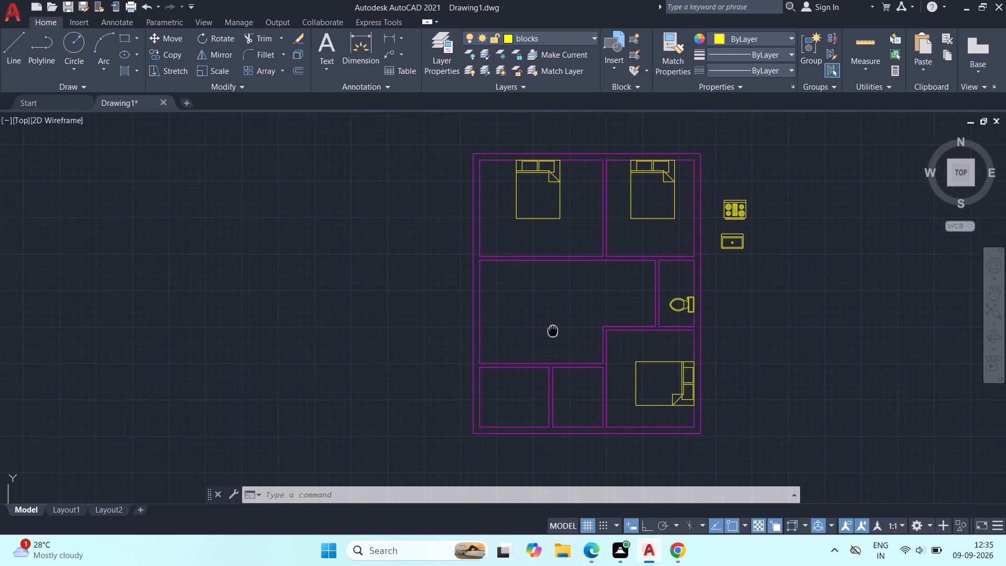
{"action": "middle_click_drag", "start_coordinate": [553, 330], "coordinate": [449, 260]}
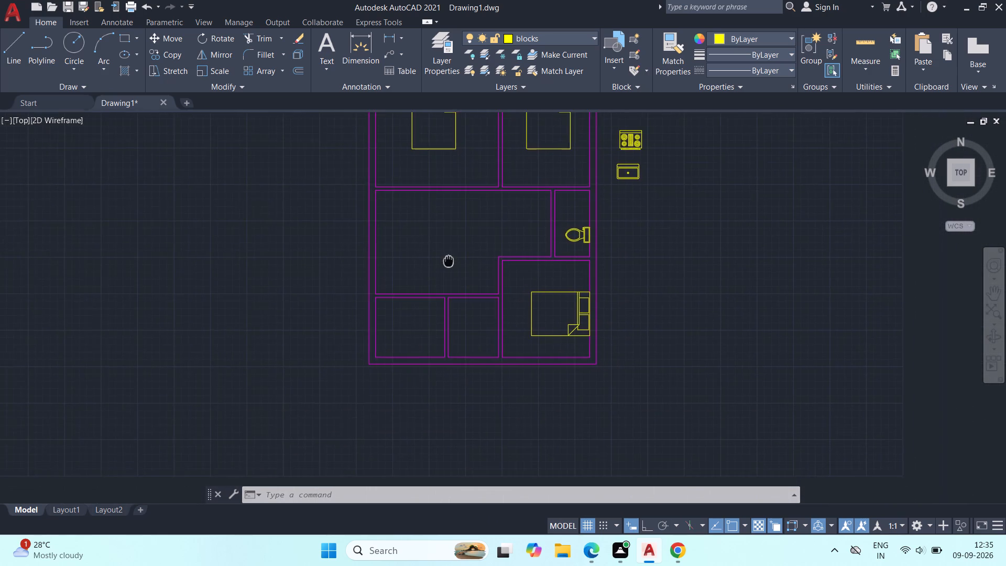
{"action": "middle_click_drag", "start_coordinate": [449, 260], "coordinate": [507, 268]}
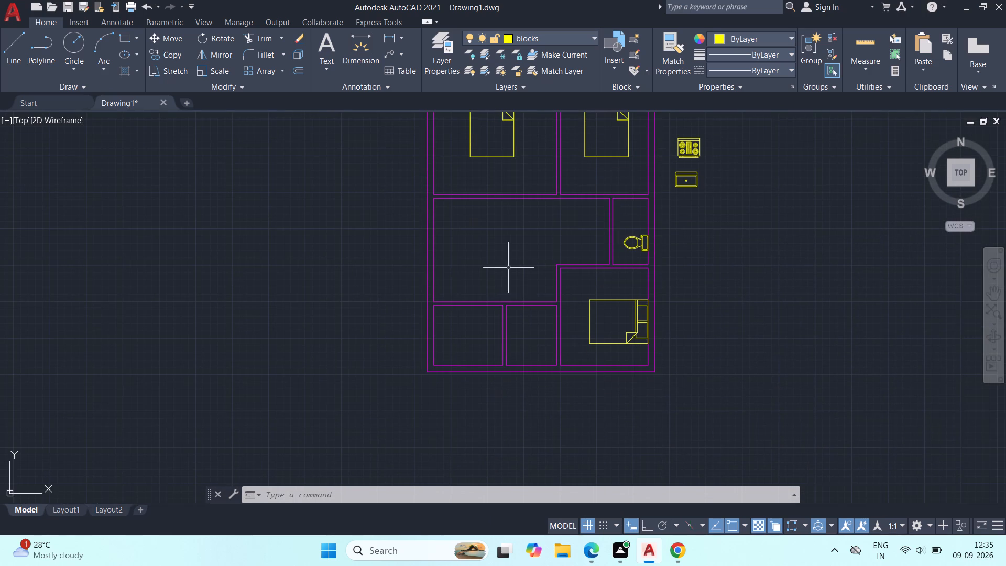
{"action": "scroll", "coordinate": [544, 363], "scroll_direction": "up", "scroll_amount": 3}
{"action": "middle_click_drag", "start_coordinate": [498, 275], "coordinate": [511, 355]}
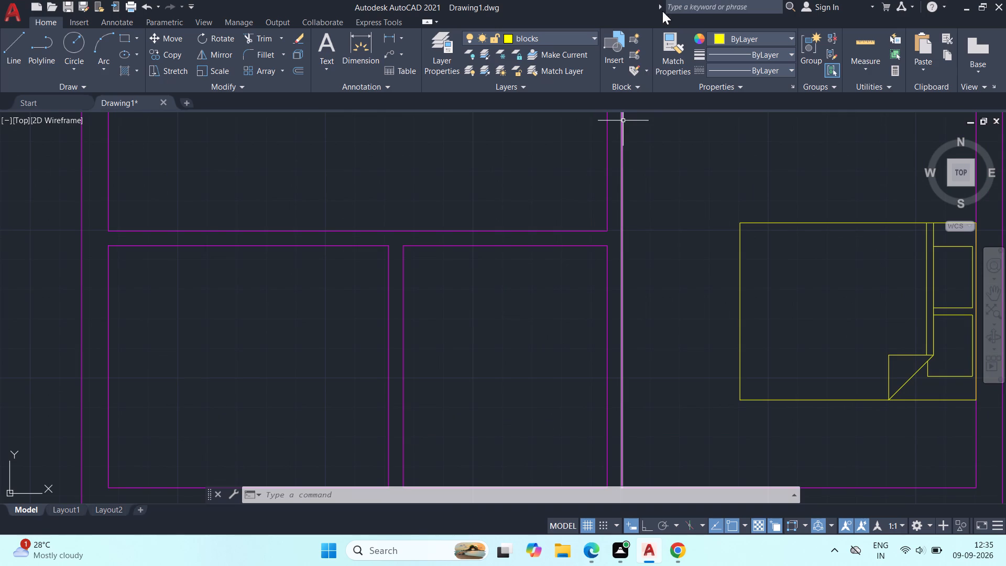
{"action": "left_click", "coordinate": [550, 36]}
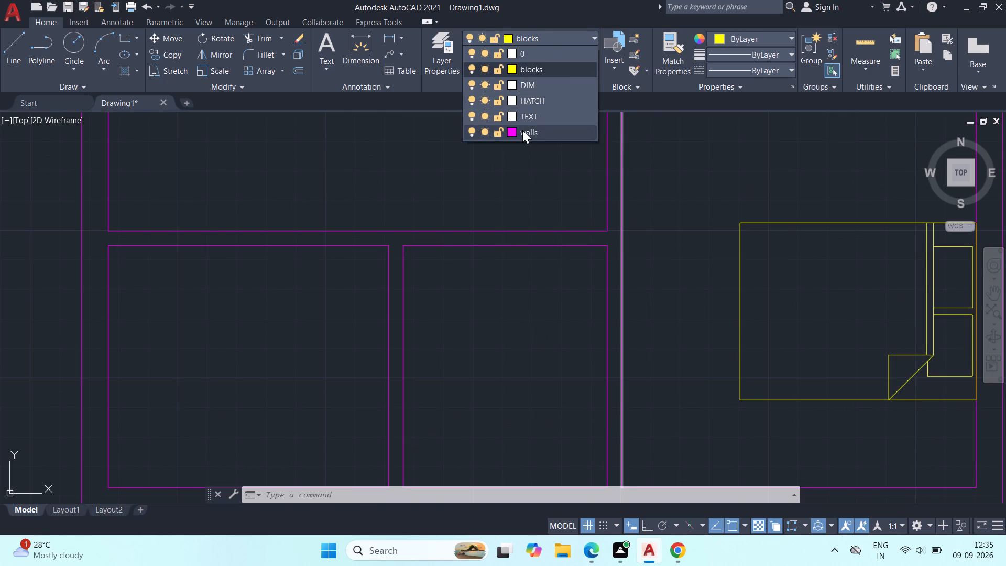
{"action": "left_click", "coordinate": [522, 130]}
{"action": "type", "text": "L"}
{"action": "key", "text": "space"}
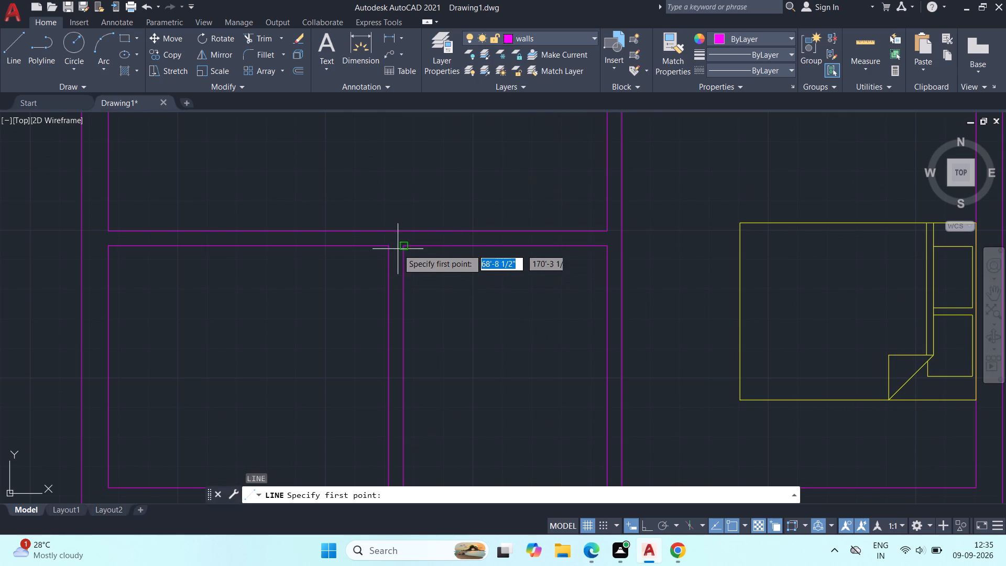
{"action": "left_click", "coordinate": [407, 247]}
{"action": "left_click", "coordinate": [406, 160]}
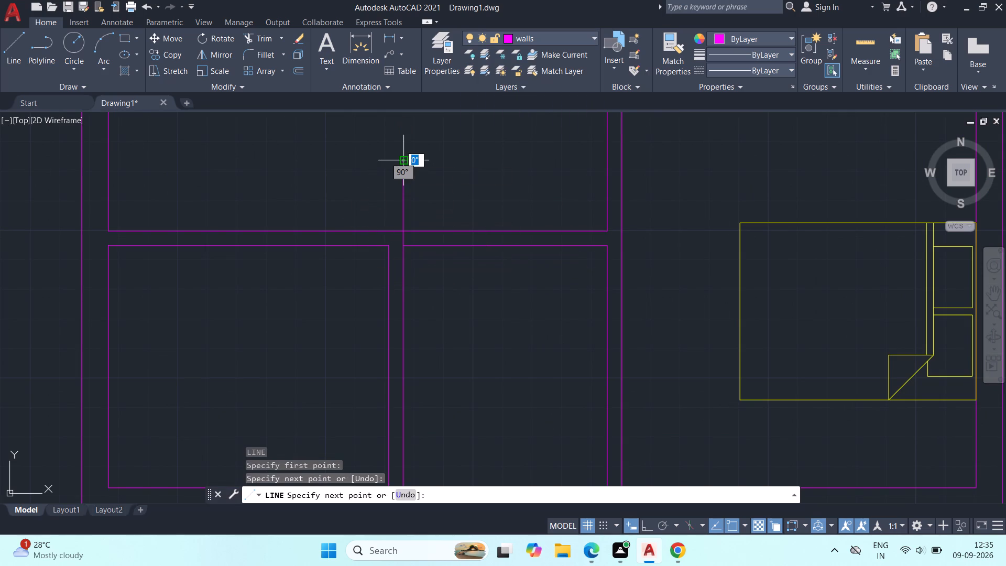
{"action": "key", "text": "Escape"}
Draw a short vertical line across the partition thickness at the bottom-middle room's upper-right corner.
{"action": "key", "text": "space"}
{"action": "left_click", "coordinate": [607, 246]}
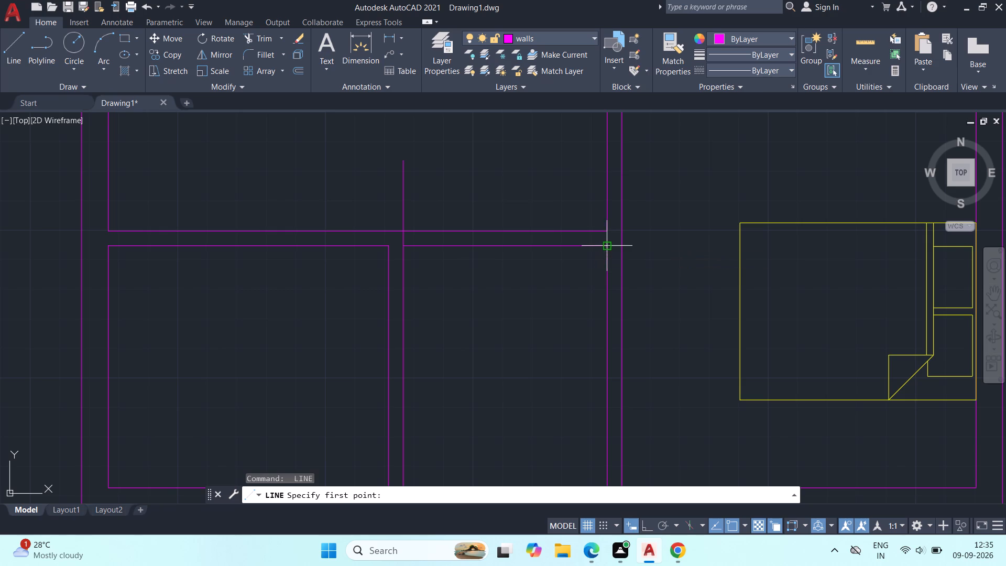
{"action": "left_click", "coordinate": [609, 233]}
{"action": "key", "text": "Escape"}
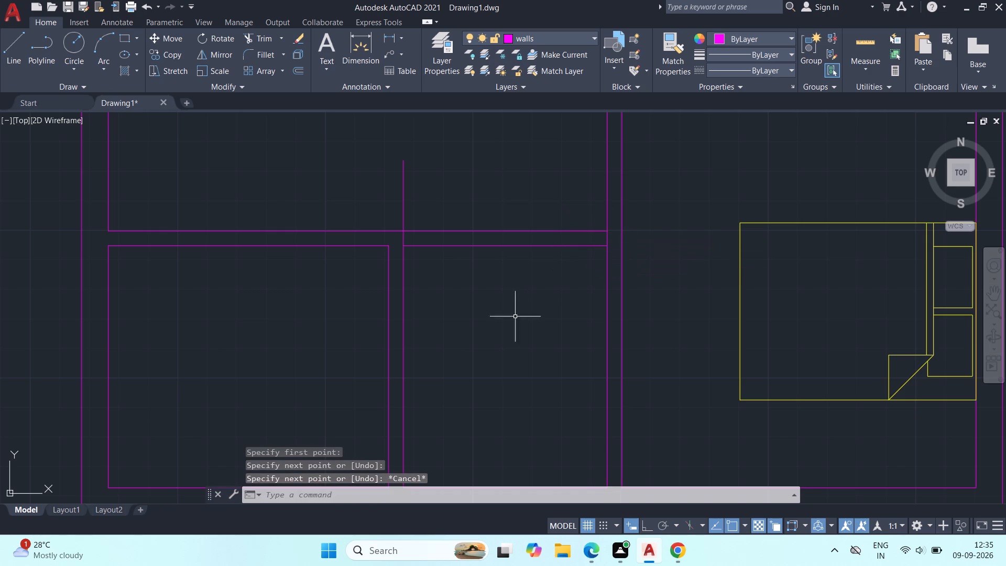
Trim the partition lines between the bottom-middle and central rooms, and the vertical line's overshoot above the bottom-left room's partition corner.
{"action": "type", "text": "TR"}
{"action": "key", "text": "space"}
{"action": "left_click", "coordinate": [506, 325]}
{"action": "left_click", "coordinate": [500, 142]}
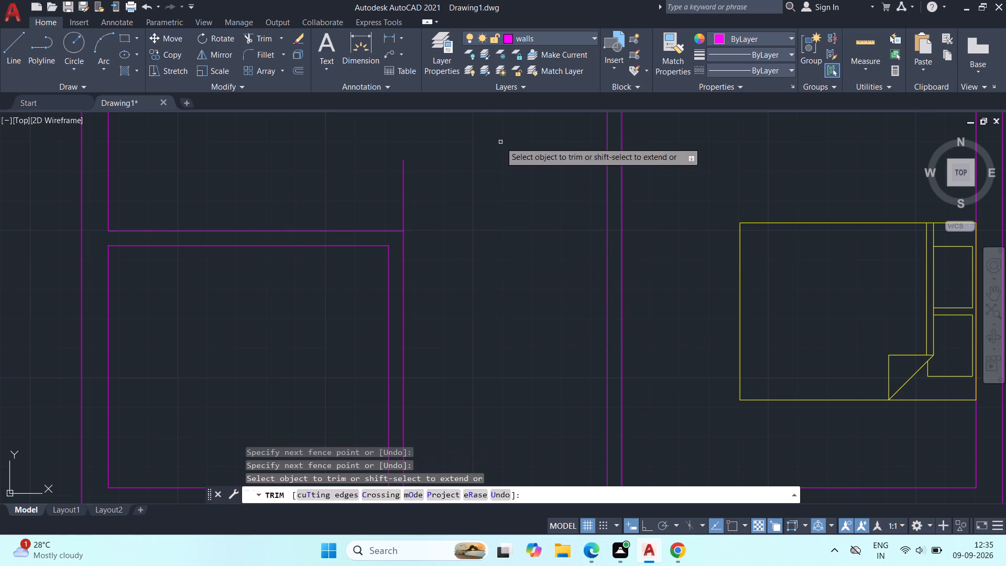
{"action": "key", "text": "Escape"}
{"action": "type", "text": "TR"}
{"action": "key", "text": "space"}
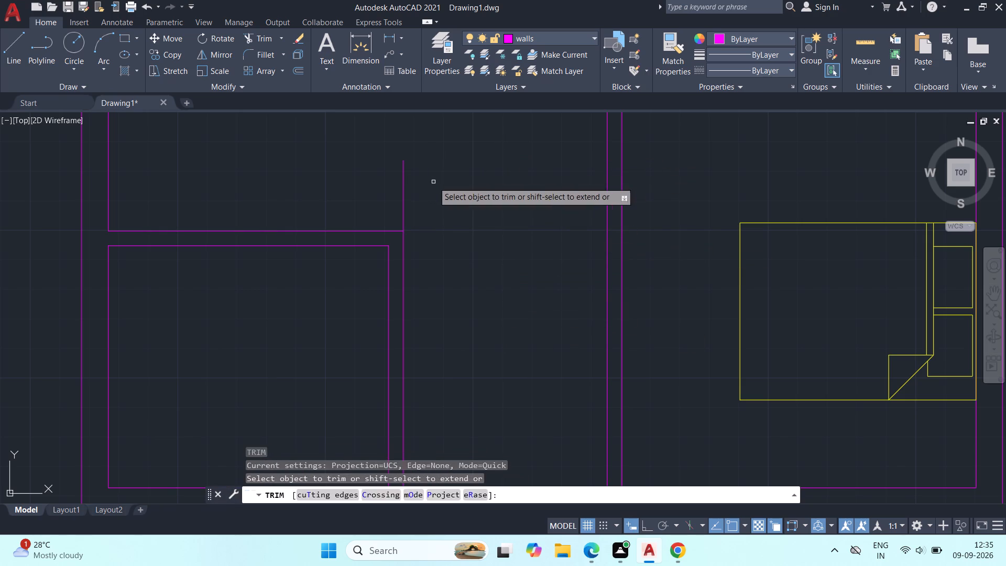
{"action": "left_click", "coordinate": [433, 182]}
{"action": "left_click", "coordinate": [340, 203]}
{"action": "key", "text": "Escape"}
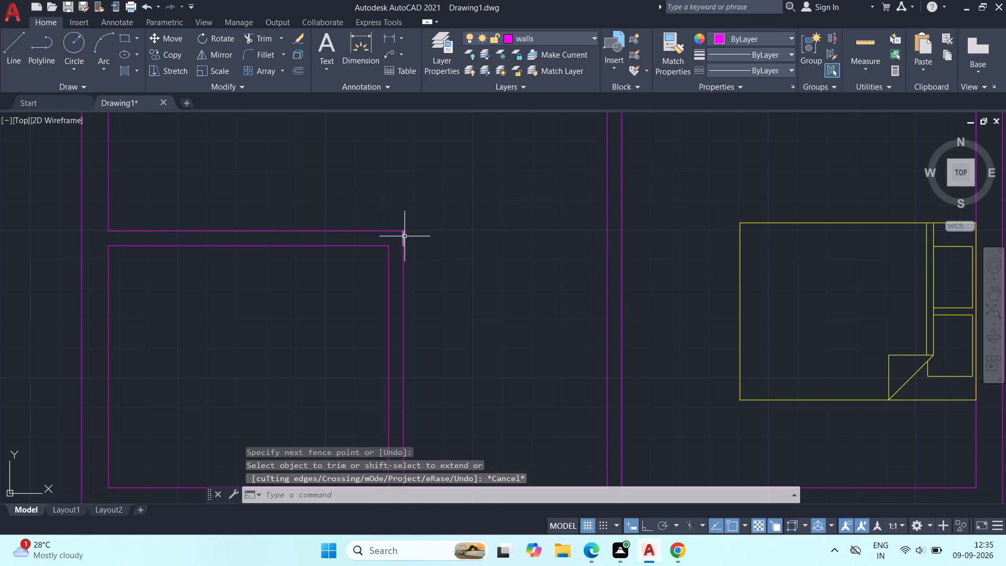
Join the collinear vertical wall segments into single lines on the left and right sides of the new opening.
{"action": "left_click", "coordinate": [403, 236]}
{"action": "left_click", "coordinate": [404, 265]}
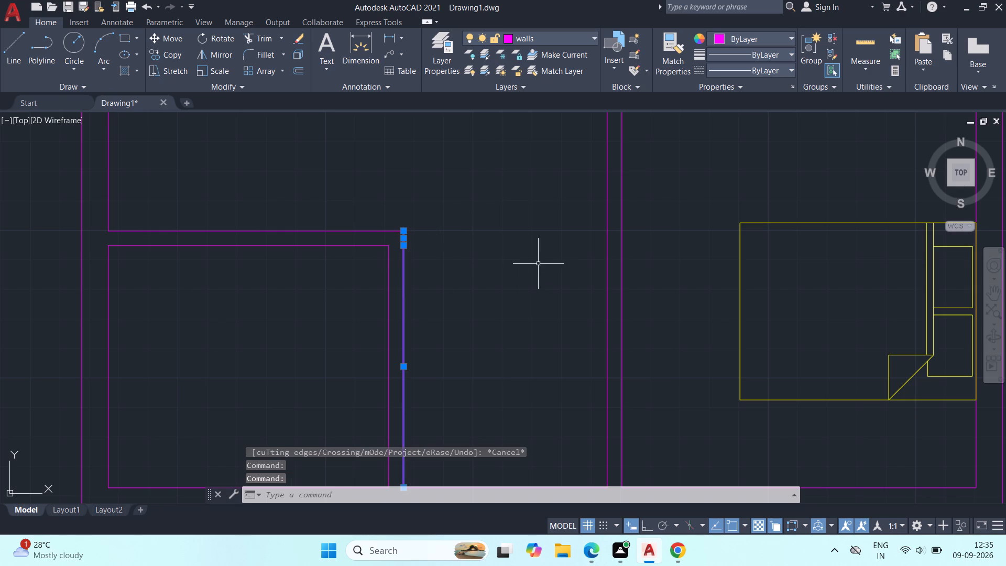
{"action": "type", "text": "J"}
{"action": "key", "text": "space"}
{"action": "left_click", "coordinate": [608, 262]}
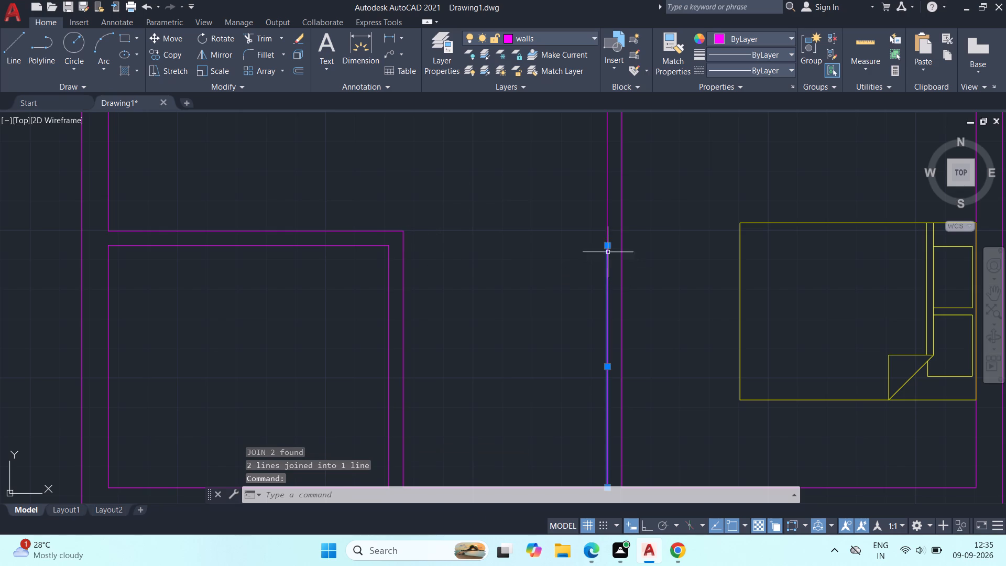
{"action": "left_click", "coordinate": [608, 234]}
{"action": "left_click", "coordinate": [608, 210]}
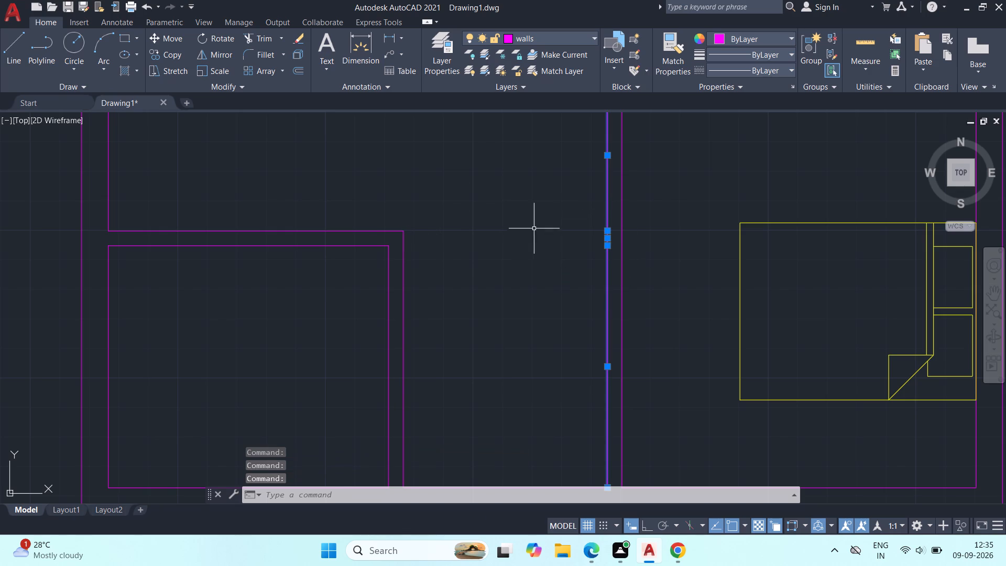
{"action": "type", "text": "J"}
{"action": "key", "text": "space"}
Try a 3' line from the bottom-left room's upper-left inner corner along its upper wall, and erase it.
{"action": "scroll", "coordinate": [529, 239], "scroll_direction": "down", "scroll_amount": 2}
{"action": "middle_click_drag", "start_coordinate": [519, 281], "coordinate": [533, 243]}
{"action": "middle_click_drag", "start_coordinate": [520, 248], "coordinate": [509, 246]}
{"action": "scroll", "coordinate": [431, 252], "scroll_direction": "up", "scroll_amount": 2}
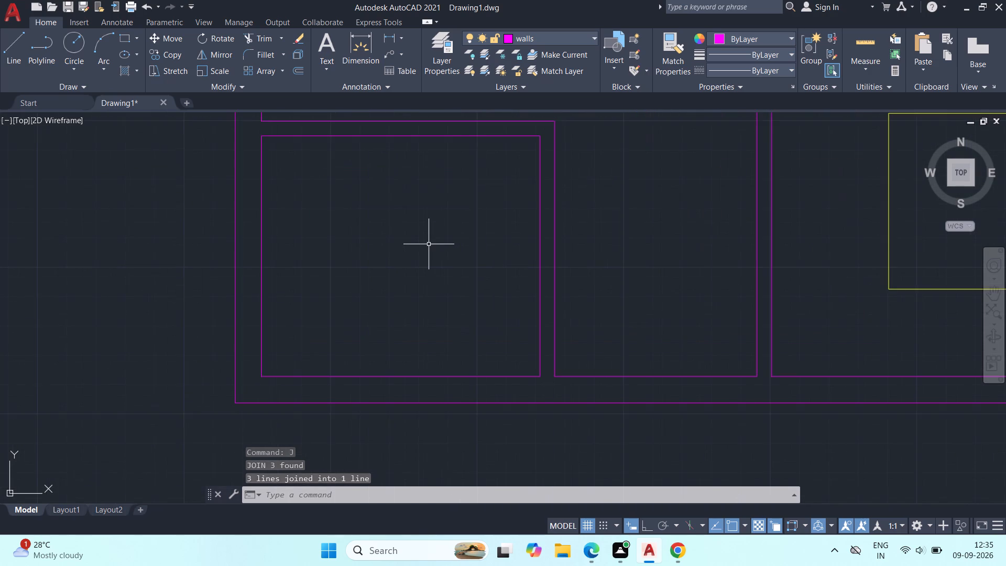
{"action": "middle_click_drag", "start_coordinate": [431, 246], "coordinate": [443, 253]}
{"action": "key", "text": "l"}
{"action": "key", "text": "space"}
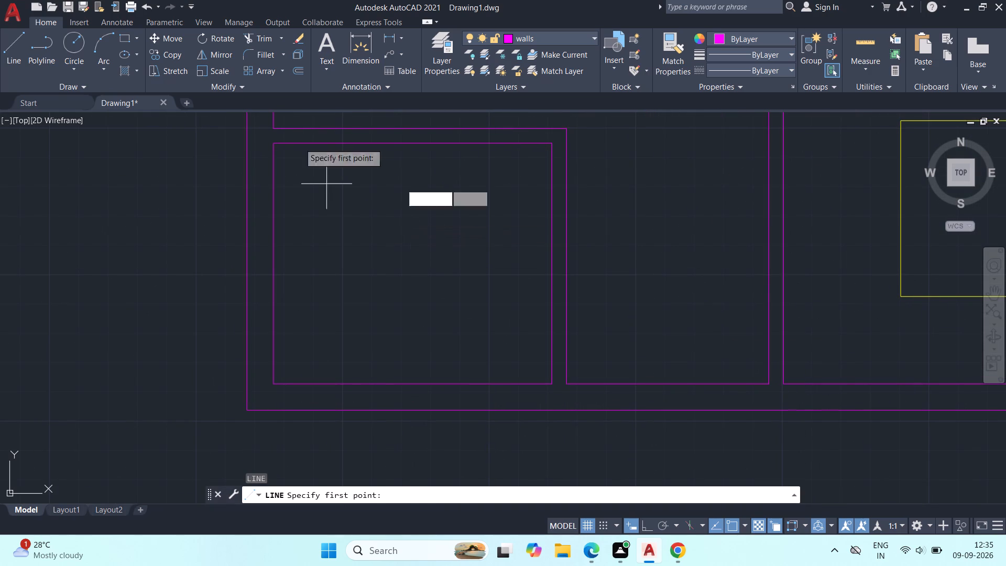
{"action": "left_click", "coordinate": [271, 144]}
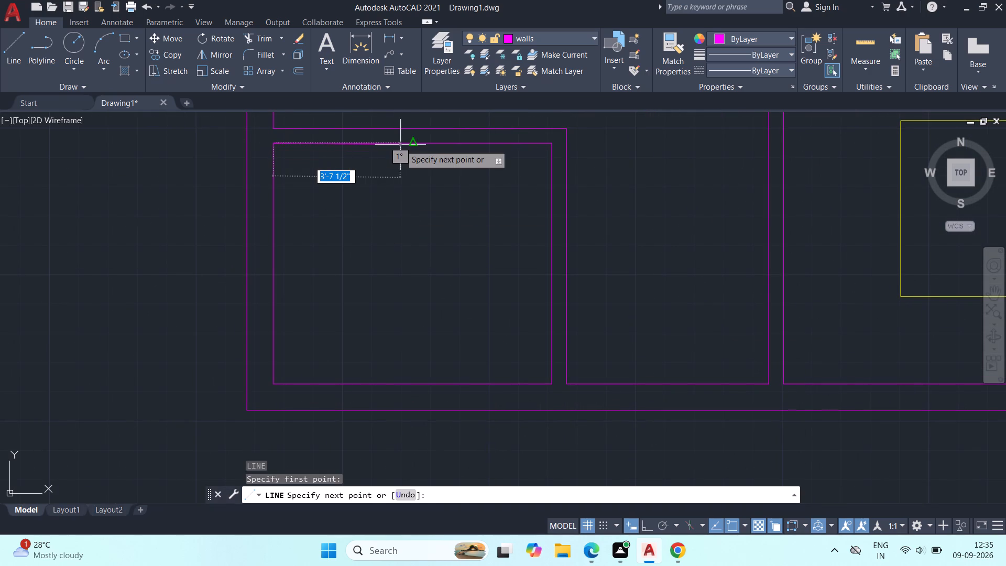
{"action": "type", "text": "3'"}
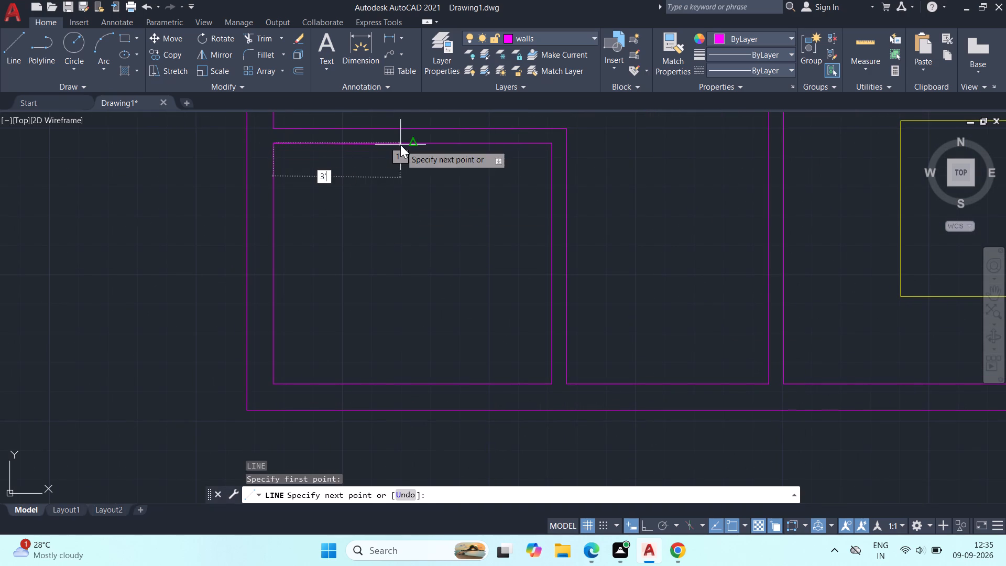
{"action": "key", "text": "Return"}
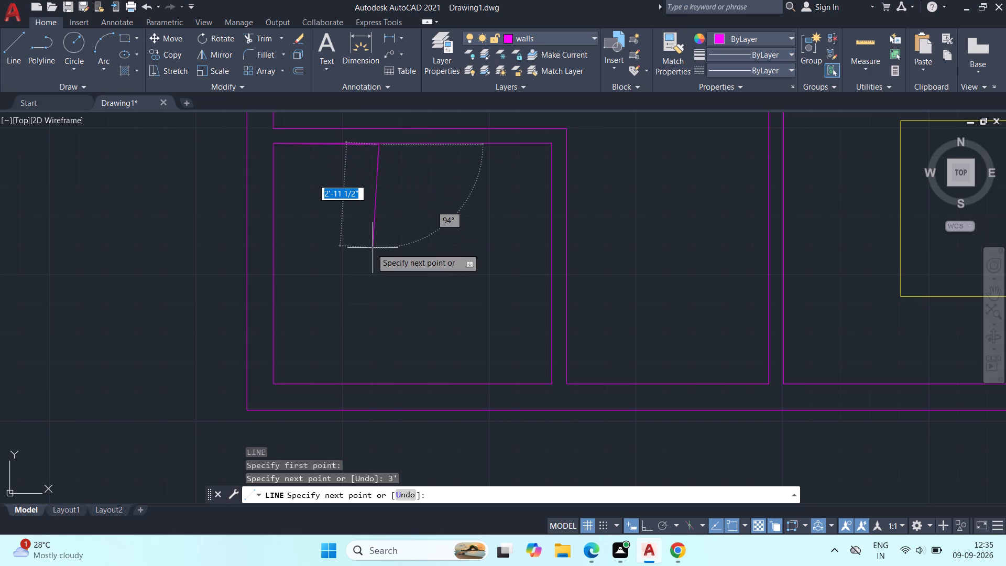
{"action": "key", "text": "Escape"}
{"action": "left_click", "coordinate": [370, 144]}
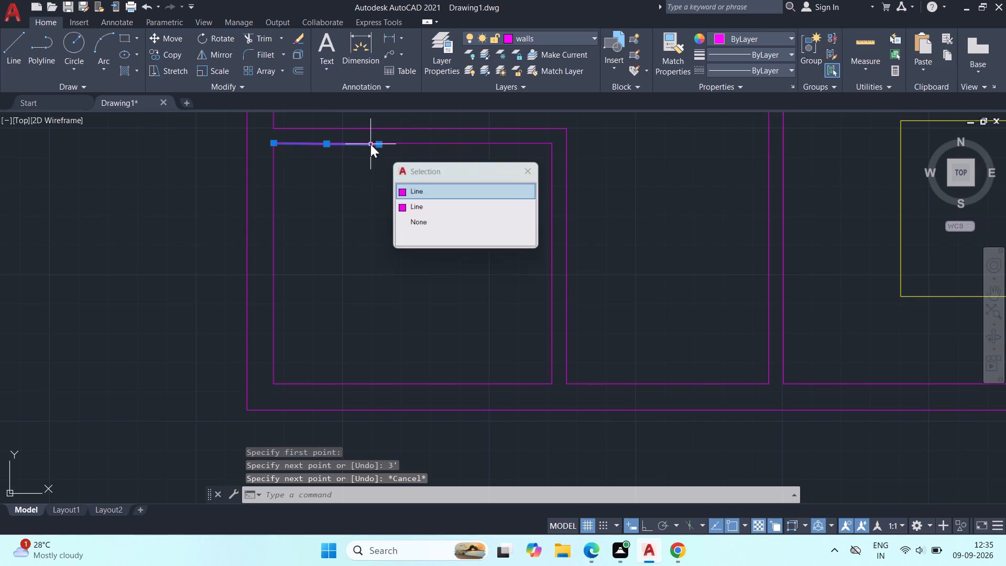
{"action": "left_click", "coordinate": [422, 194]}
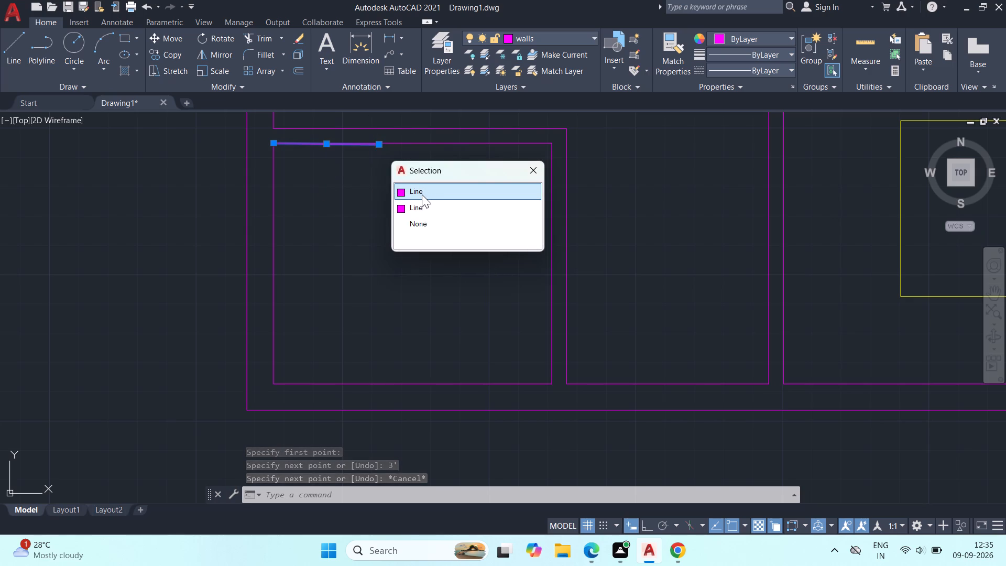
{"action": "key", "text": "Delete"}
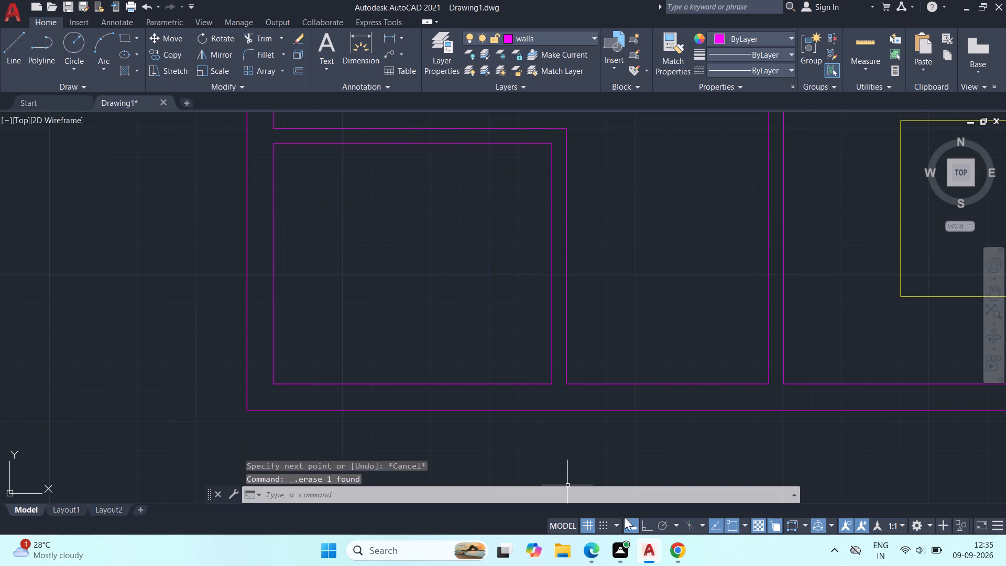
With Ortho on, draw a line 3' along the bottom-left room's upper wall from its left corner, continuing down past the outer wall.
{"action": "left_click", "coordinate": [649, 528]}
{"action": "key", "text": "l"}
{"action": "key", "text": "space"}
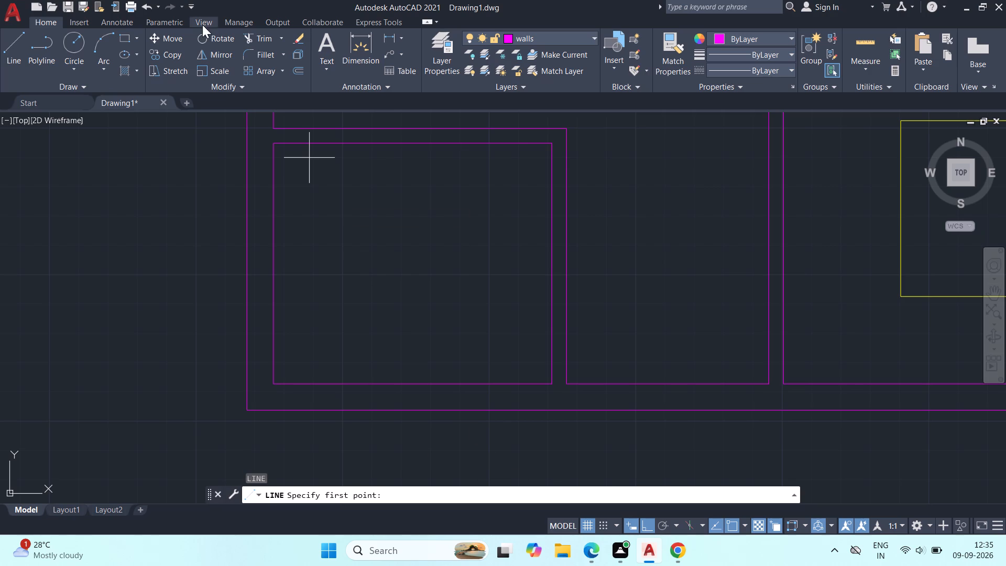
{"action": "left_click", "coordinate": [272, 142]}
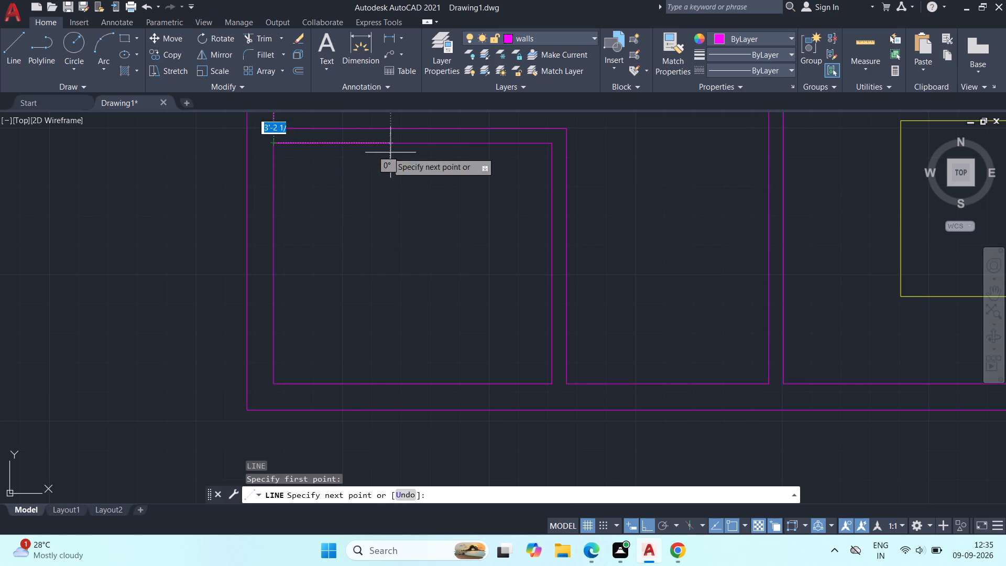
{"action": "type", "text": "3'"}
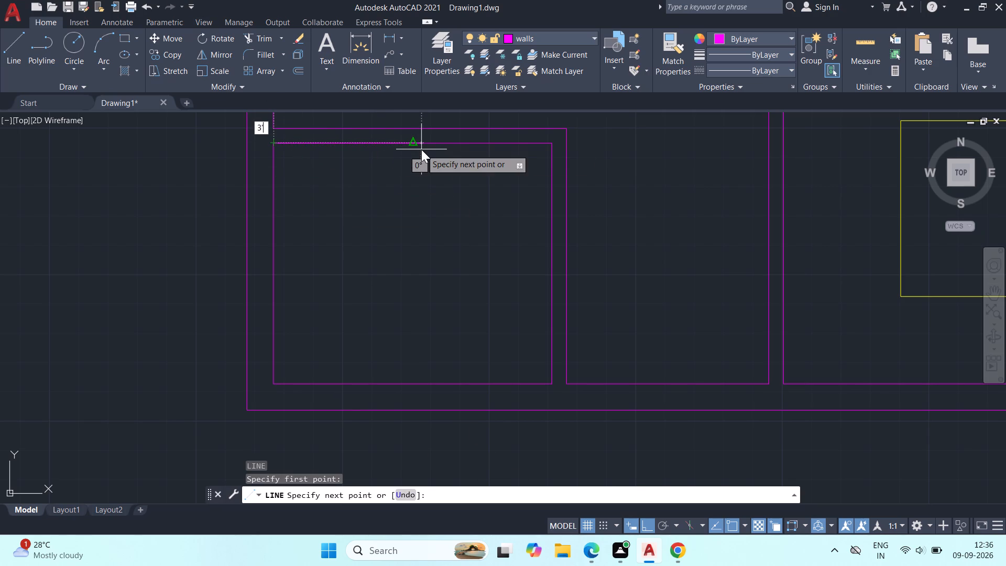
{"action": "key", "text": "Return"}
{"action": "left_click", "coordinate": [392, 459]}
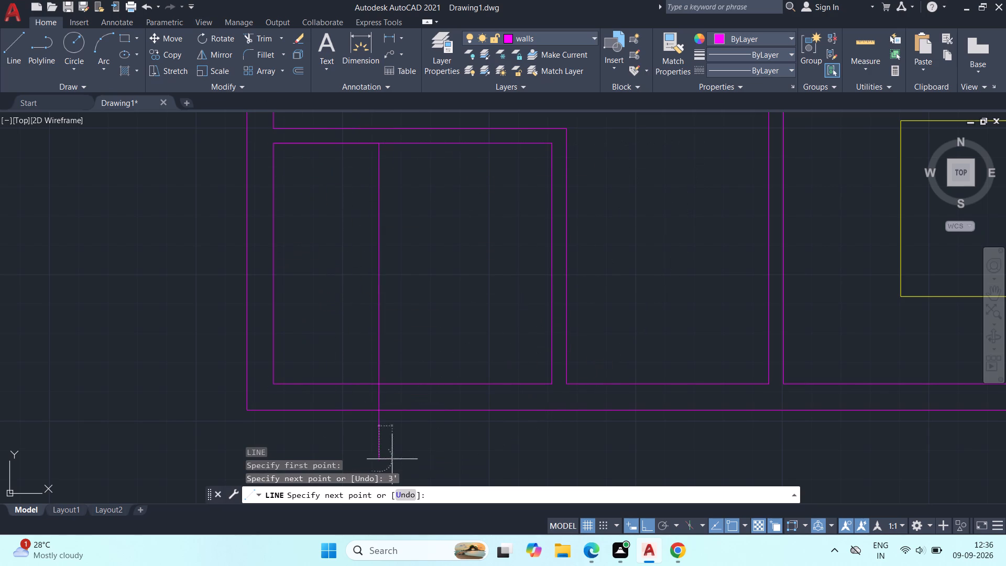
{"action": "key", "text": "Escape"}
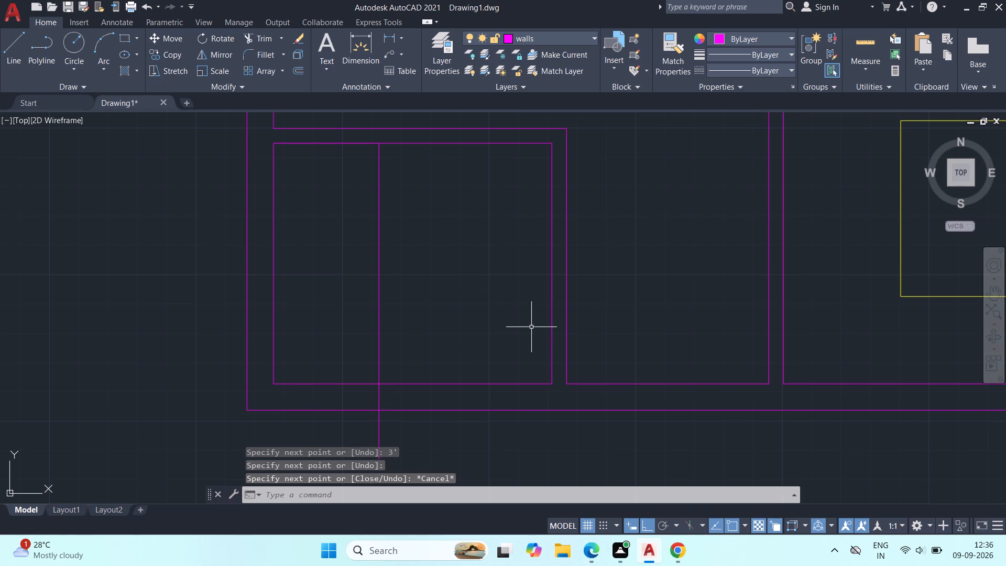
Draw a line 3' up from the bottom-left room's lower-right inner corner, continuing horizontally left past the vertical counter line.
{"action": "key", "text": "space"}
{"action": "left_click", "coordinate": [552, 381]}
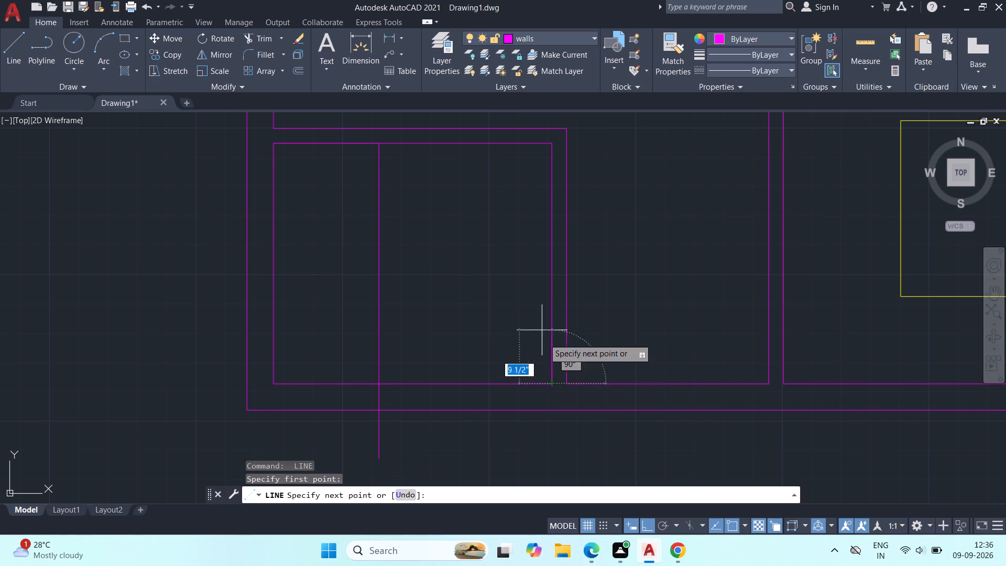
{"action": "type", "text": "3'"}
{"action": "key", "text": "Return"}
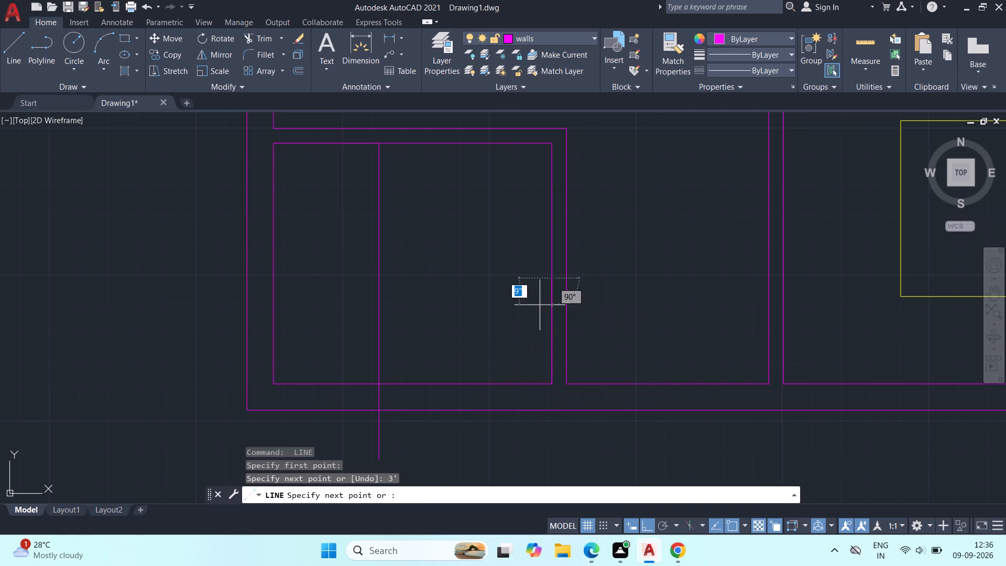
{"action": "left_click", "coordinate": [322, 335]}
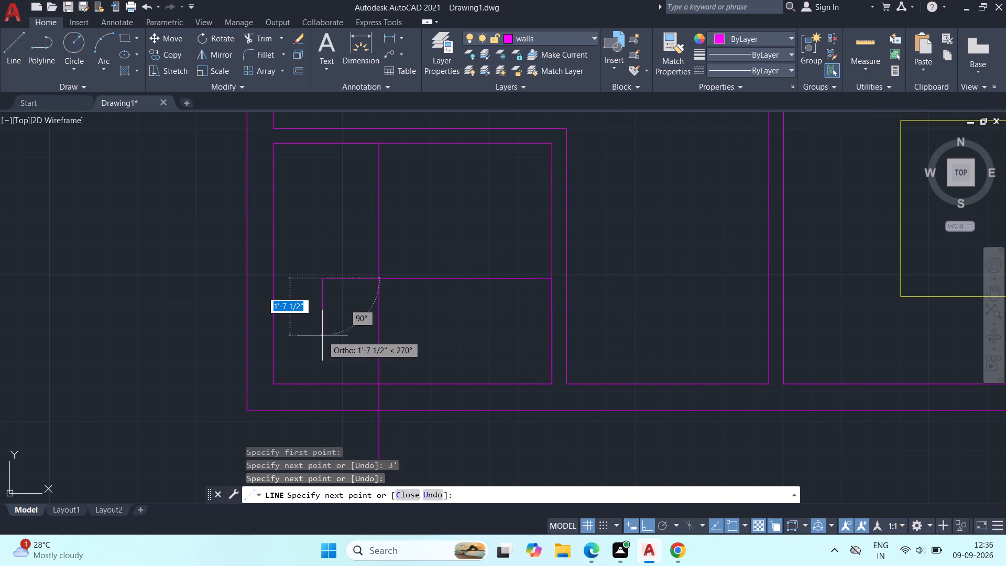
{"action": "key", "text": "Escape"}
Trim both counter lines' overshoots at their crossing and beyond the outer wall, leaving an L-shaped counter edge in the bottom-left room.
{"action": "type", "text": "TR"}
{"action": "key", "text": "space"}
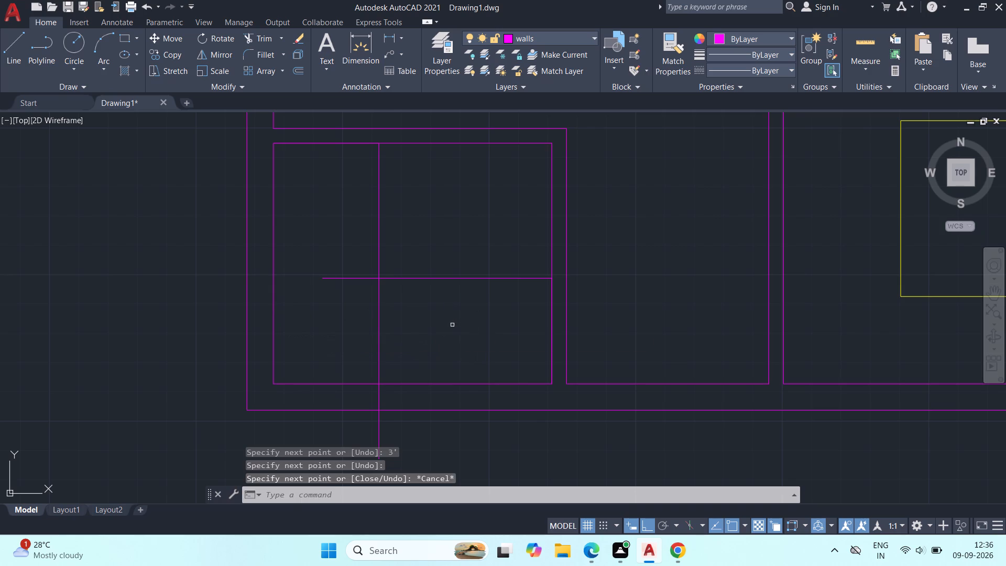
{"action": "left_click", "coordinate": [382, 400]}
{"action": "left_click", "coordinate": [368, 394]}
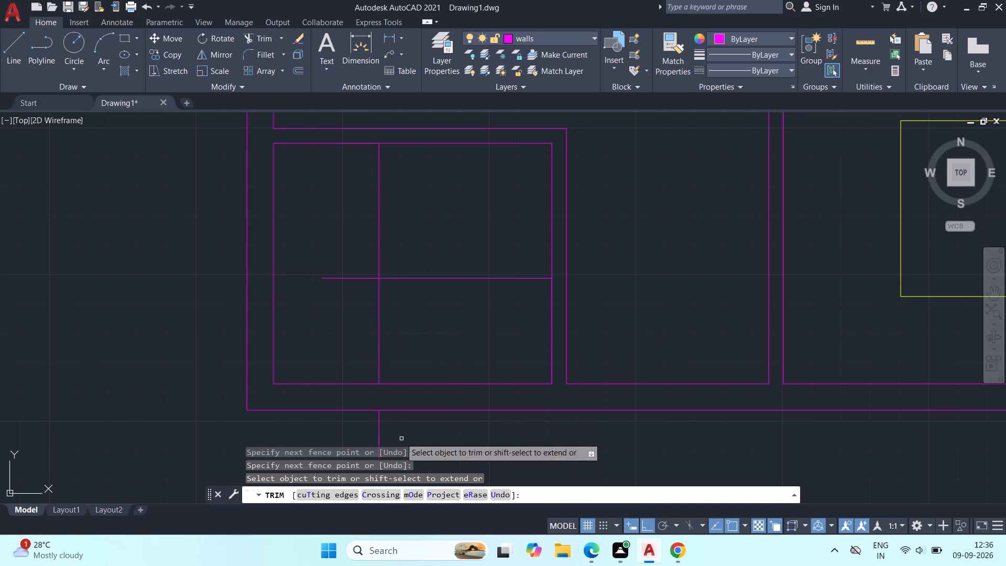
{"action": "left_click", "coordinate": [388, 426]}
{"action": "left_click", "coordinate": [366, 432]}
{"action": "left_click", "coordinate": [339, 244]}
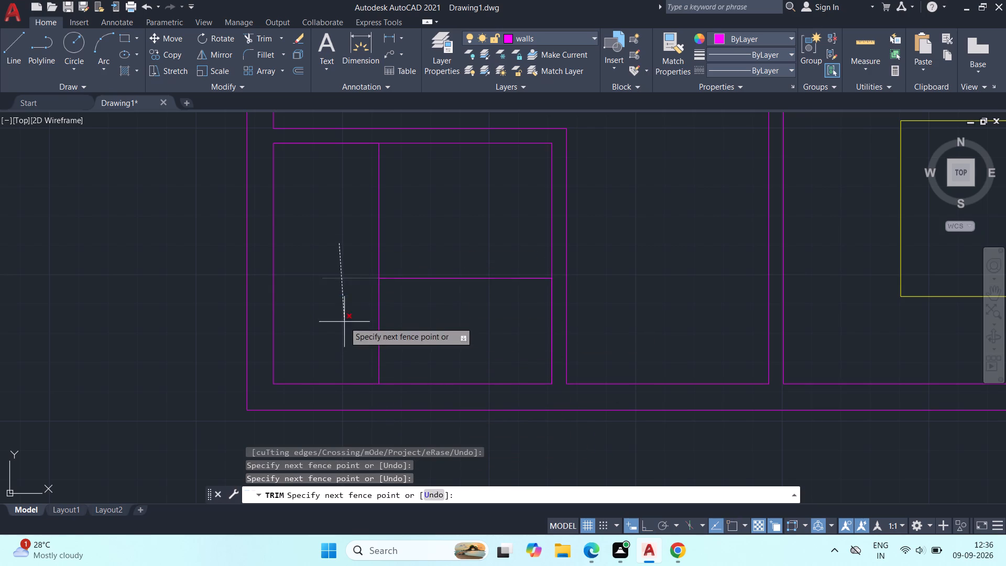
{"action": "double_click", "coordinate": [344, 322]}
{"action": "left_click", "coordinate": [401, 330]}
{"action": "middle_click_drag", "start_coordinate": [423, 183], "coordinate": [410, 187]}
{"action": "key", "text": "Escape"}
With Ortho off, move the stove block from outside the plan onto the counter strip along the bottom-left room's left wall.
{"action": "scroll", "coordinate": [410, 187], "scroll_direction": "down", "scroll_amount": 3}
{"action": "middle_click_drag", "start_coordinate": [410, 187], "coordinate": [343, 253]}
{"action": "middle_click_drag", "start_coordinate": [678, 275], "coordinate": [707, 332]}
{"action": "left_click", "coordinate": [596, 147]}
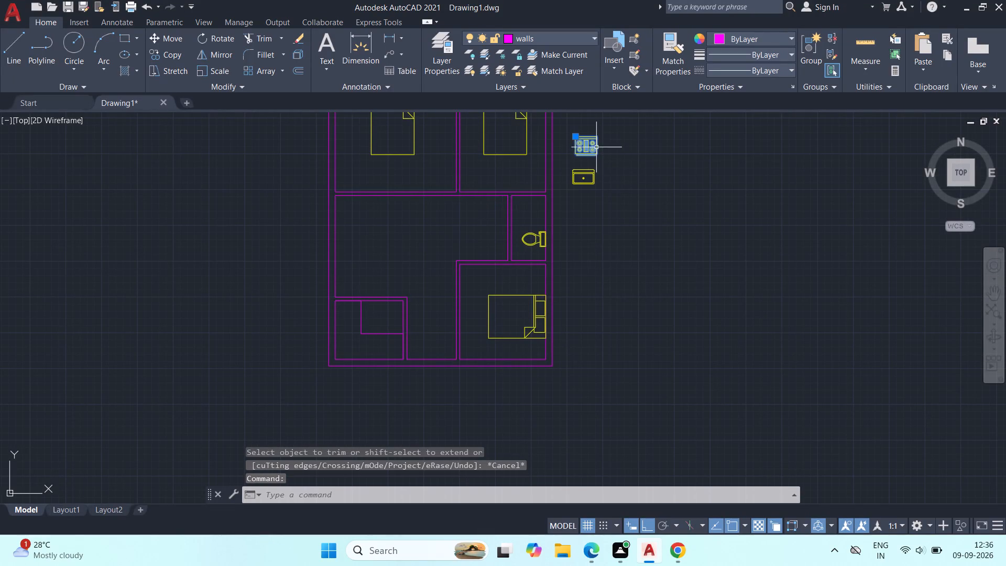
{"action": "key", "text": "m"}
{"action": "key", "text": "space"}
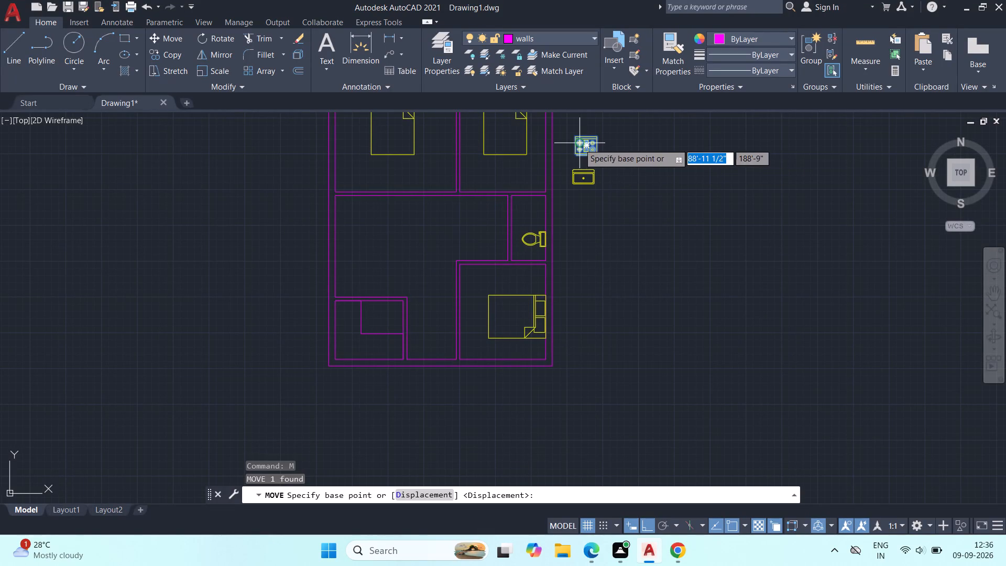
{"action": "left_click", "coordinate": [579, 144]}
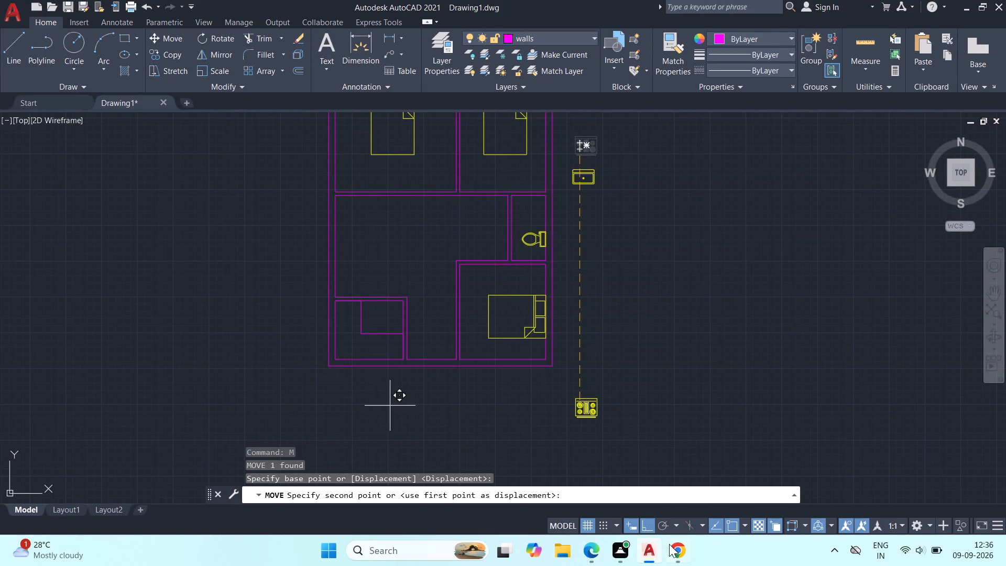
{"action": "left_click", "coordinate": [650, 521]}
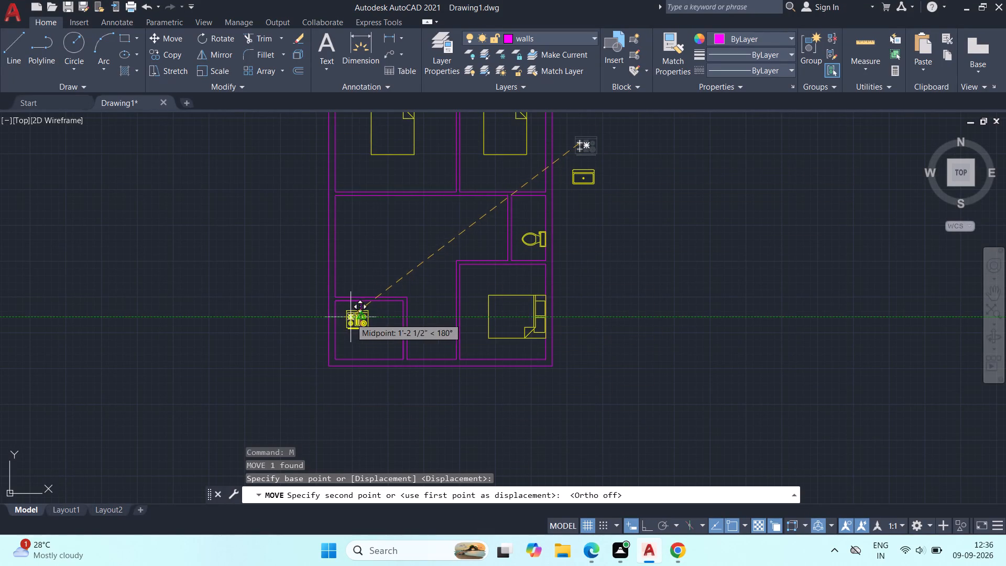
{"action": "left_click", "coordinate": [349, 315]}
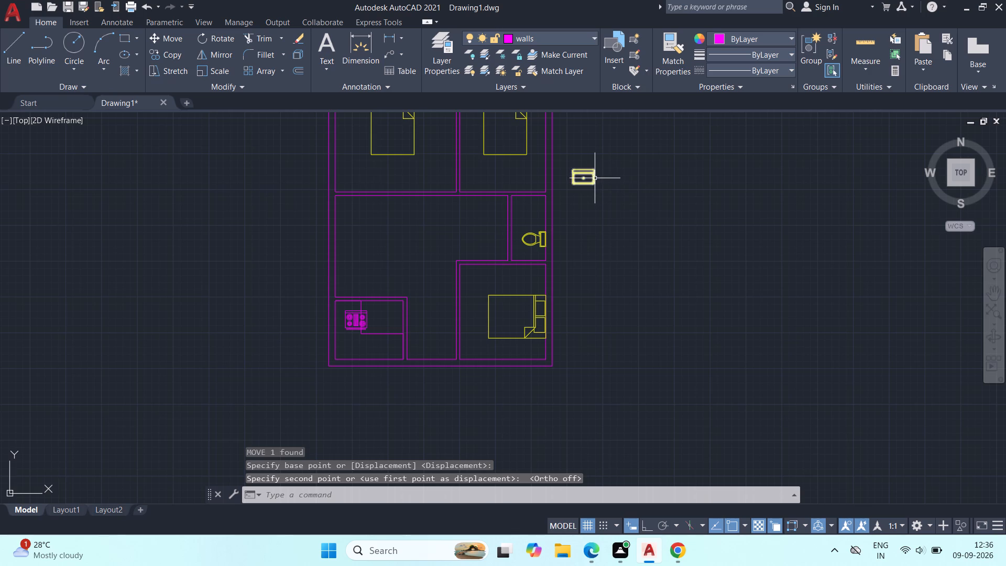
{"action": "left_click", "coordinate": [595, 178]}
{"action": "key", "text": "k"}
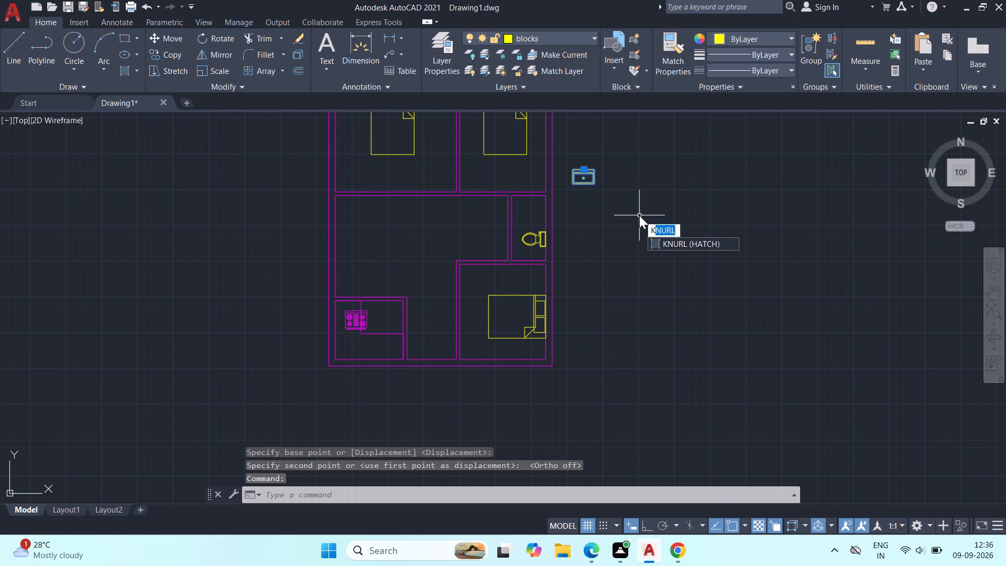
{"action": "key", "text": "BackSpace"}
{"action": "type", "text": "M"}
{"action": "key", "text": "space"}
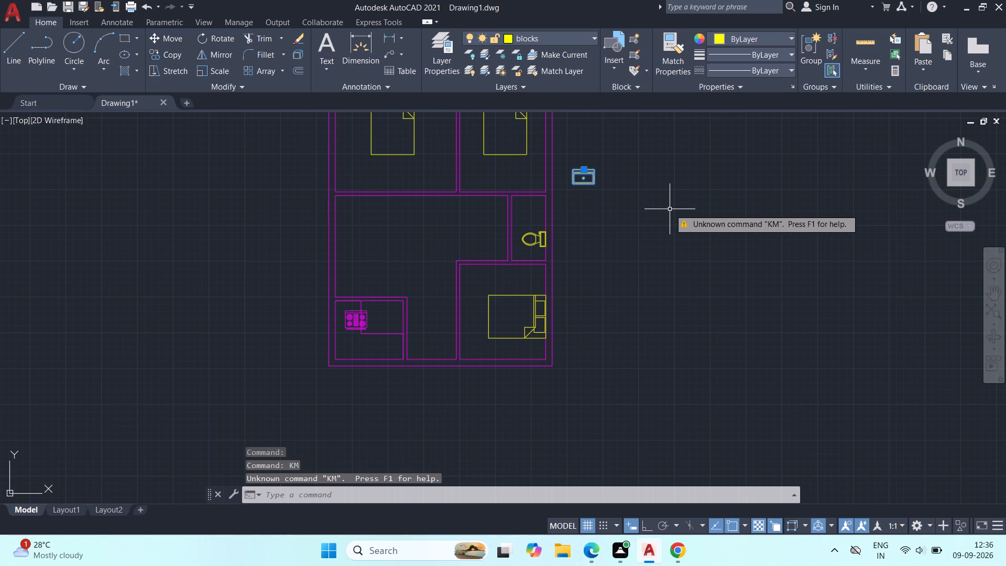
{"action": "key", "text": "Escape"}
Move the sink block from outside the plan into the lower counter strip of the bottom-left room.
{"action": "left_click", "coordinate": [596, 171]}
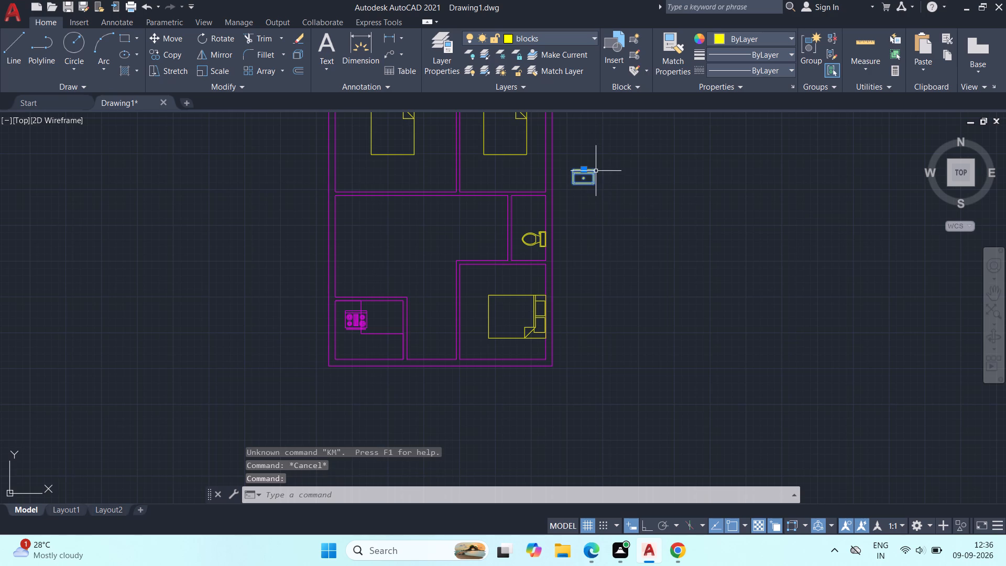
{"action": "key", "text": "m"}
{"action": "key", "text": "space"}
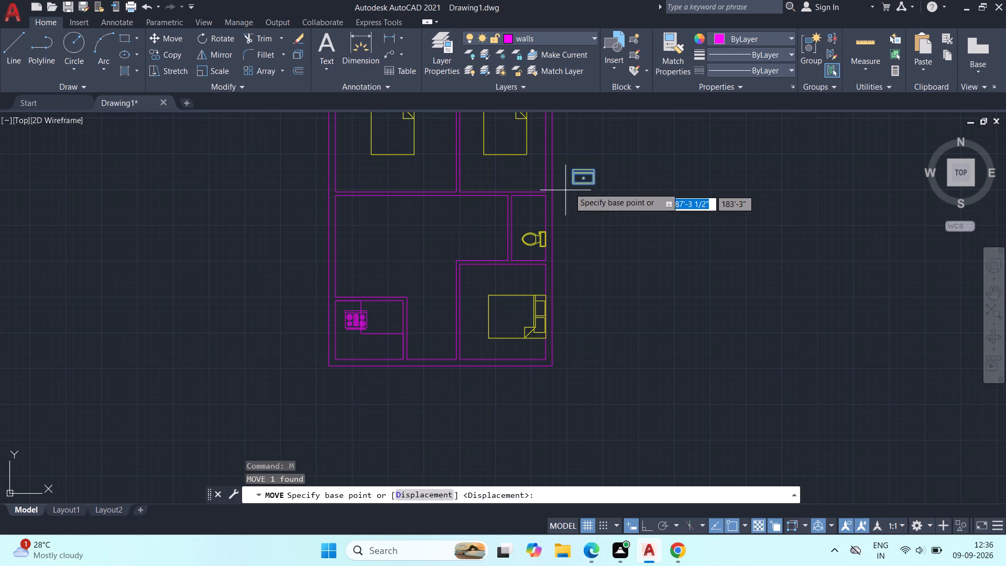
{"action": "left_click", "coordinate": [592, 175]}
{"action": "left_click", "coordinate": [386, 343]}
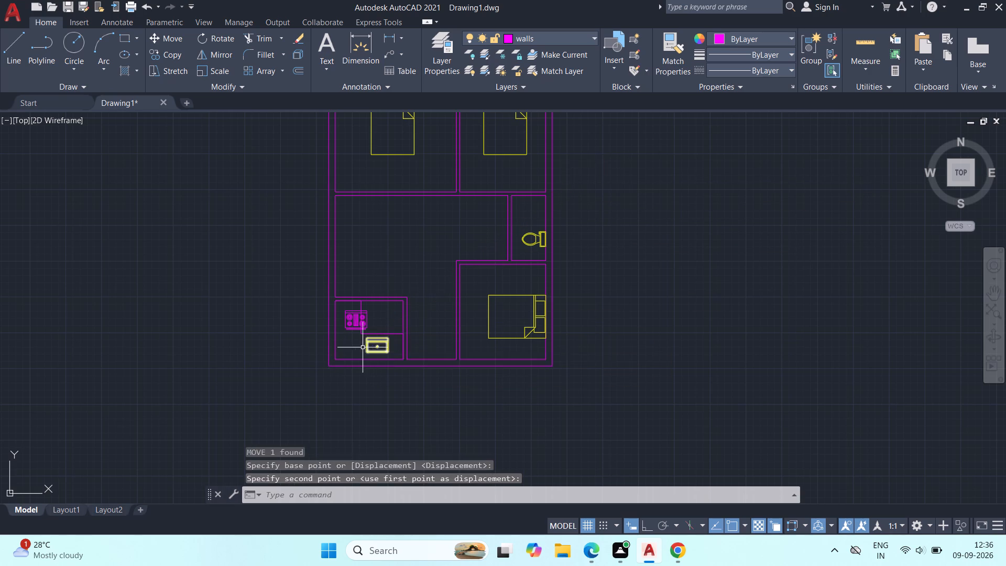
Put the stove block on the blocks layer.
{"action": "scroll", "coordinate": [363, 346], "scroll_direction": "up", "scroll_amount": 3}
{"action": "left_click", "coordinate": [324, 273]}
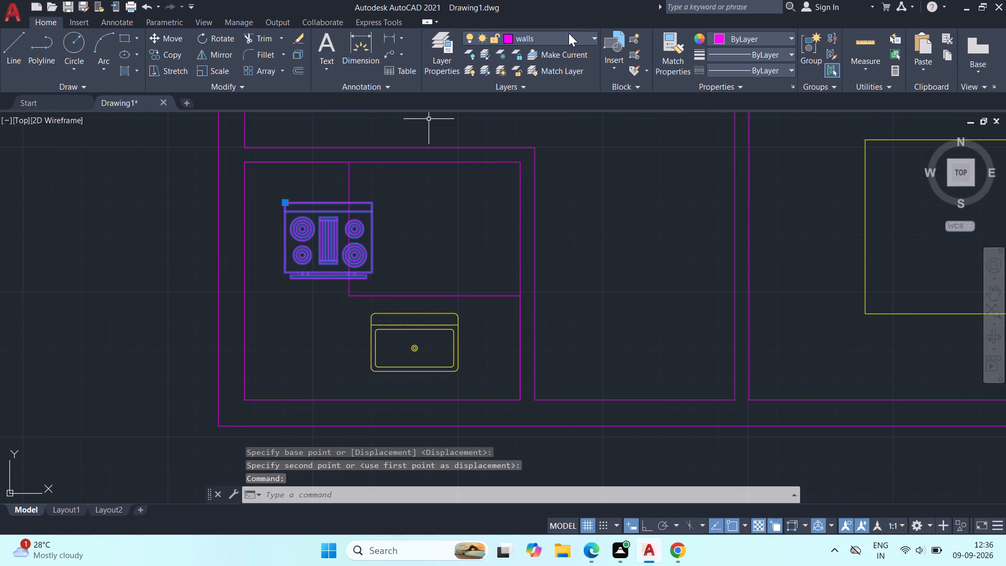
{"action": "left_click", "coordinate": [569, 31]}
{"action": "left_click", "coordinate": [550, 67]}
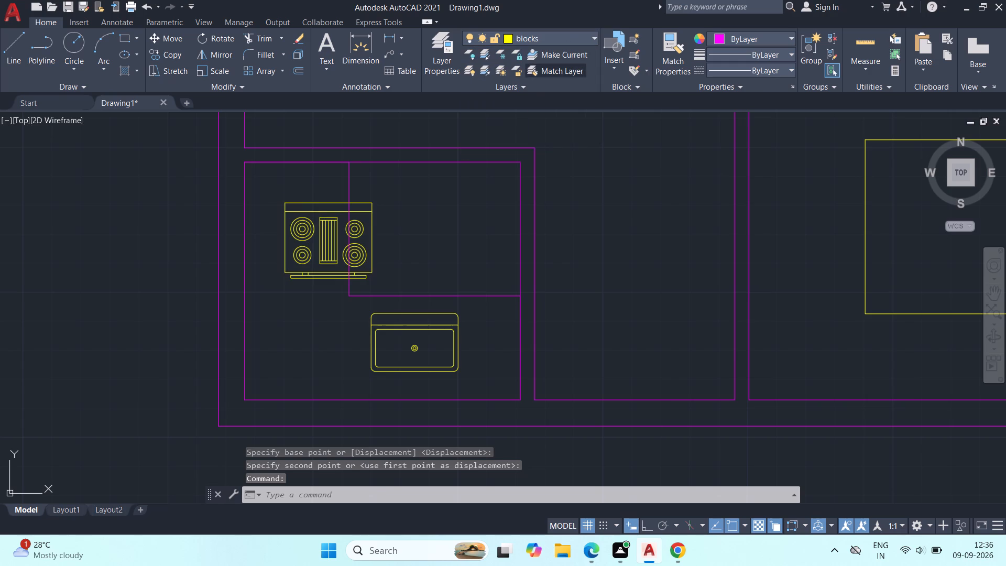
{"action": "key", "text": "Escape"}
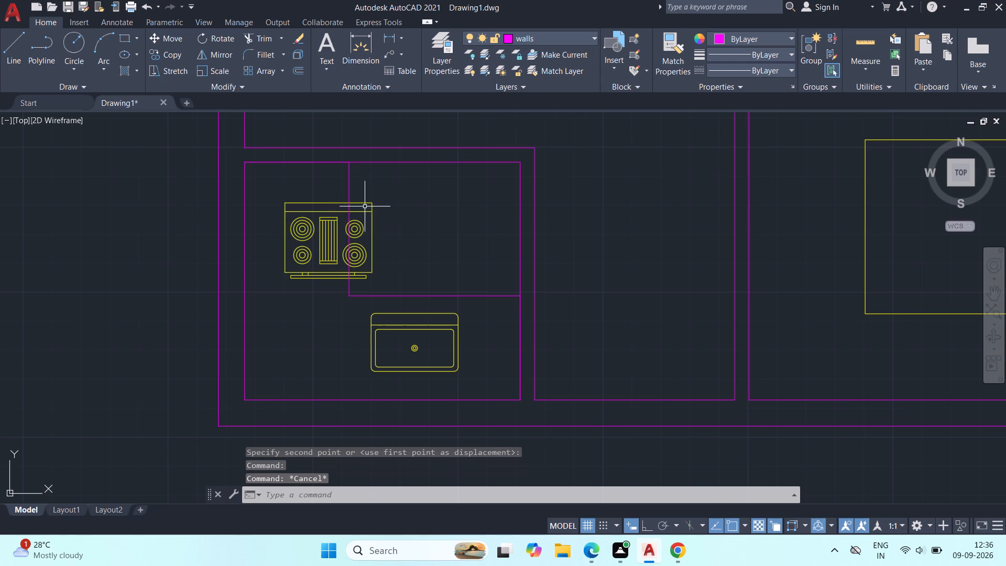
With Ortho on, rotate the stove block 90° about its upper-left corner so its back faces the left wall.
{"action": "left_click", "coordinate": [371, 211]}
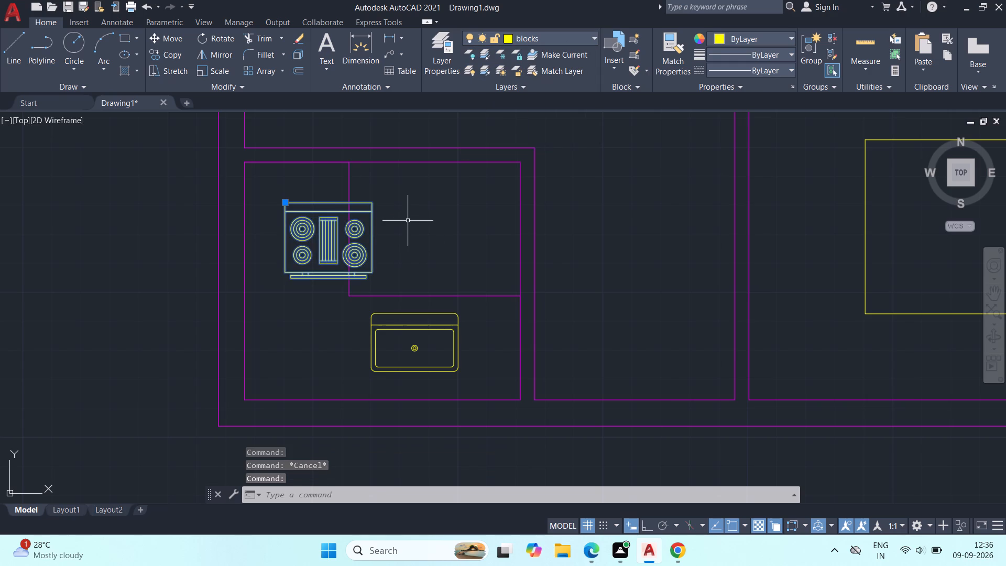
{"action": "type", "text": "RO"}
{"action": "key", "text": "space"}
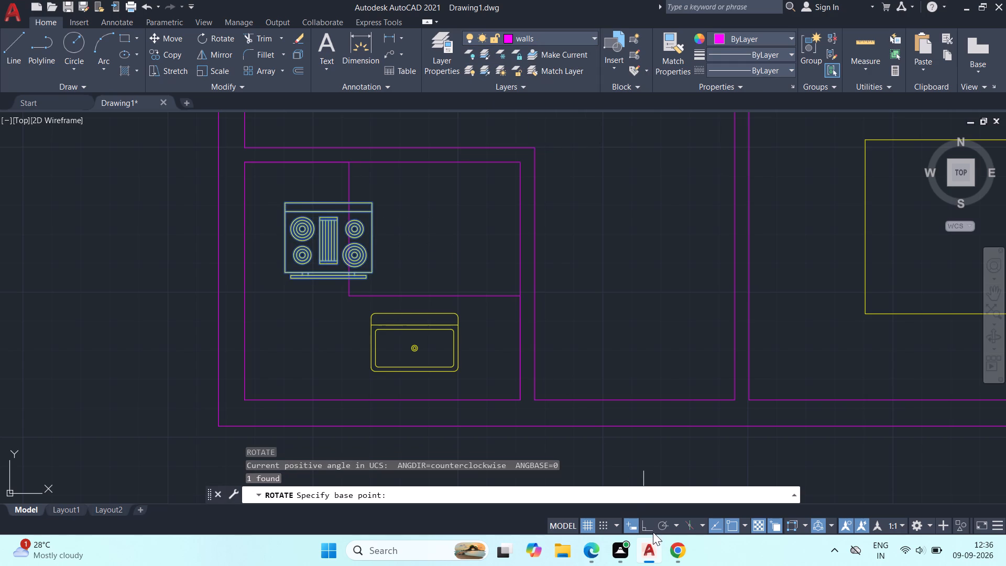
{"action": "left_click", "coordinate": [648, 525]}
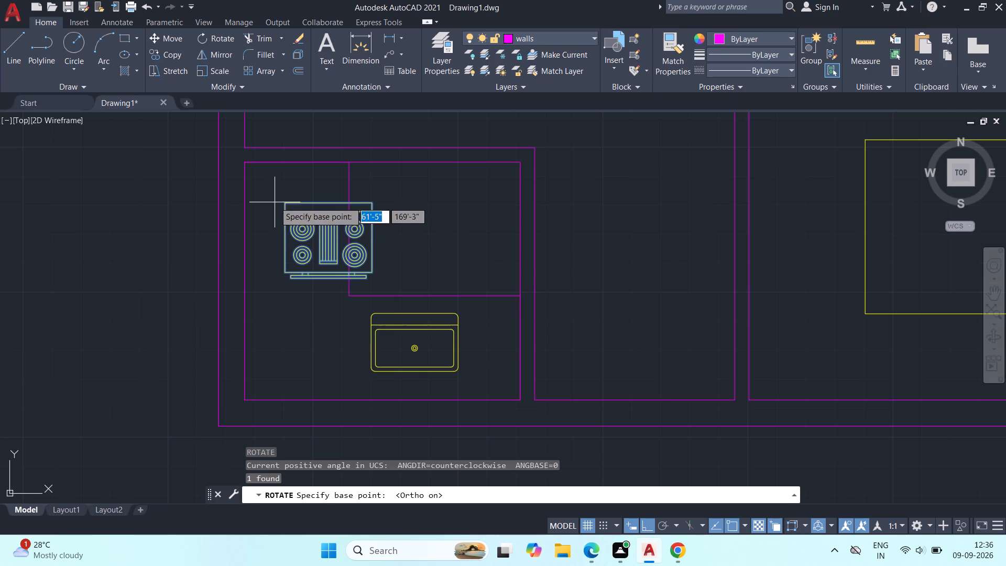
{"action": "left_click", "coordinate": [285, 202]}
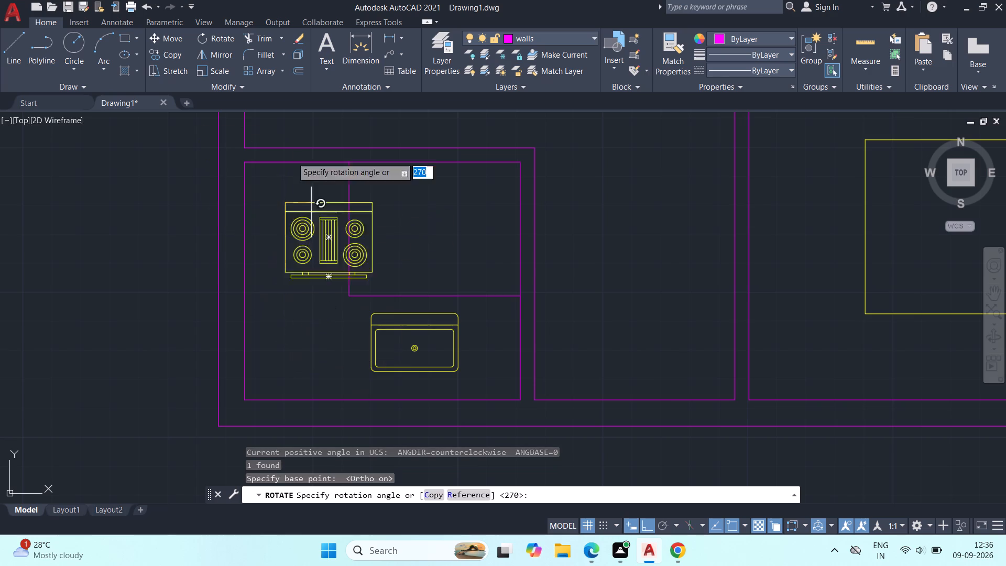
{"action": "left_click", "coordinate": [286, 94]}
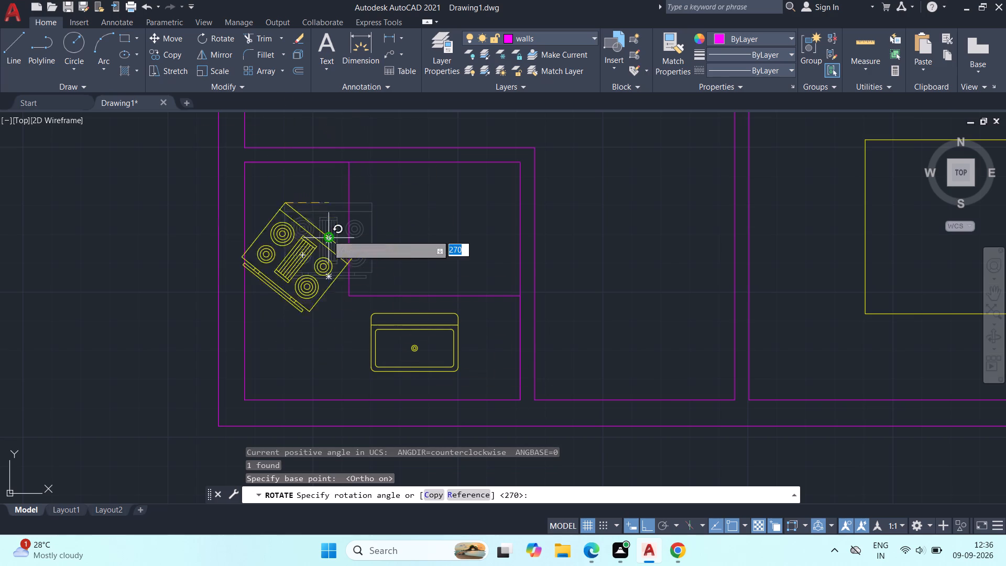
{"action": "middle_click_drag", "start_coordinate": [327, 239], "coordinate": [329, 340]}
{"action": "left_click", "coordinate": [287, 156]}
Rotate the sink block 180° about the right end of its rear ledge line so its back faces the bottom wall.
{"action": "middle_click_drag", "start_coordinate": [407, 320], "coordinate": [393, 213]}
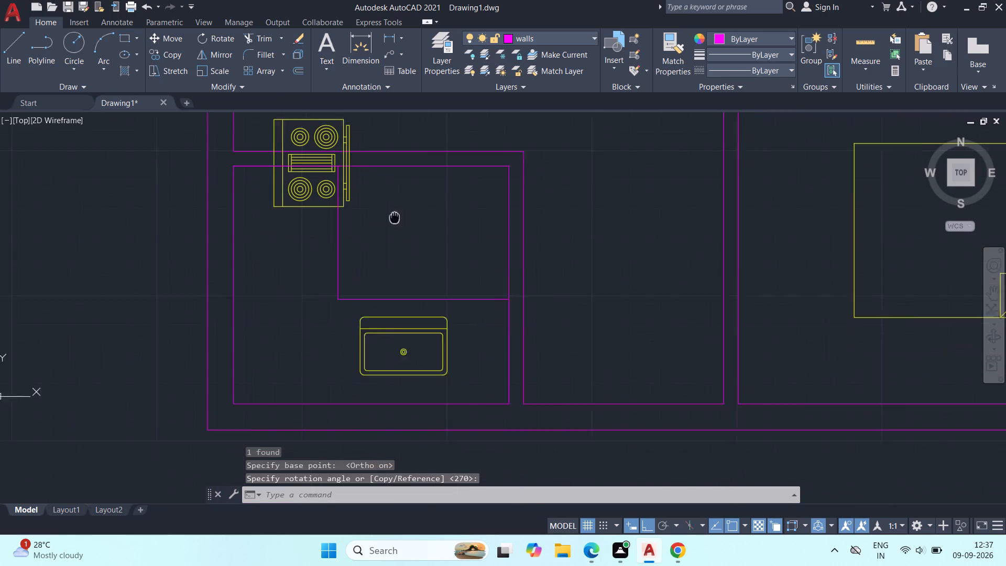
{"action": "middle_click_drag", "start_coordinate": [393, 213], "coordinate": [390, 204]}
{"action": "left_click", "coordinate": [444, 342]}
{"action": "left_click", "coordinate": [437, 343]}
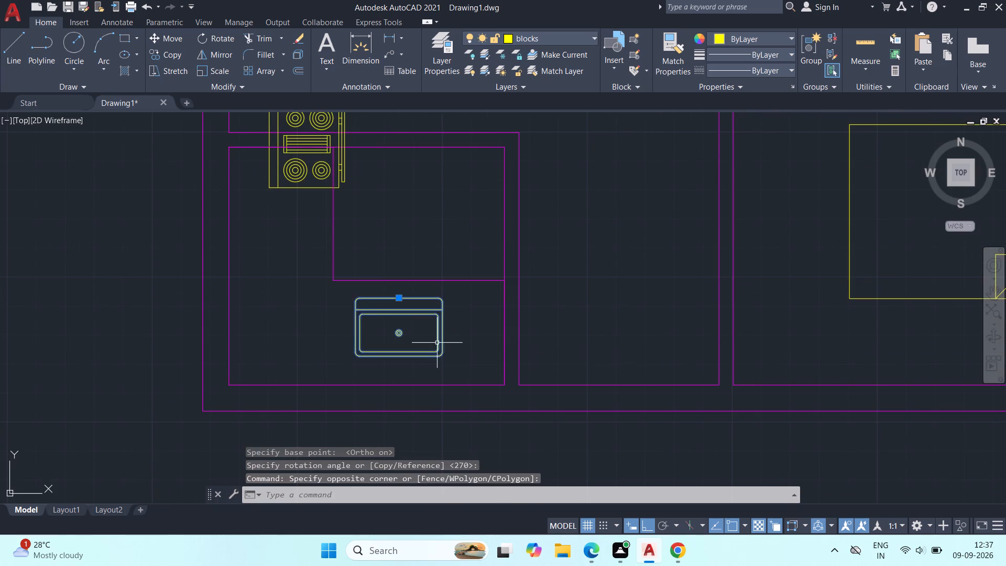
{"action": "type", "text": "RO"}
{"action": "key", "text": "space"}
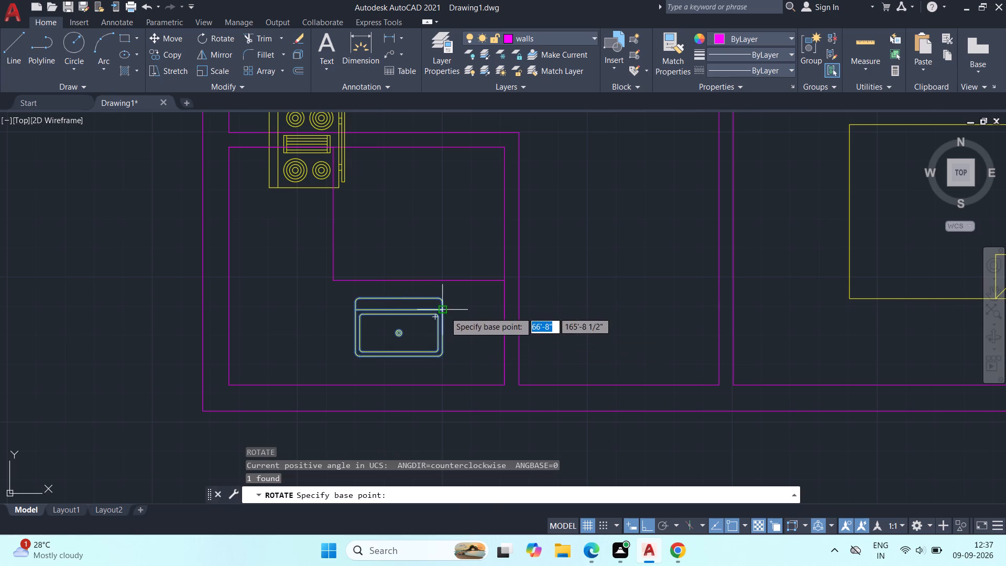
{"action": "left_click", "coordinate": [446, 311]}
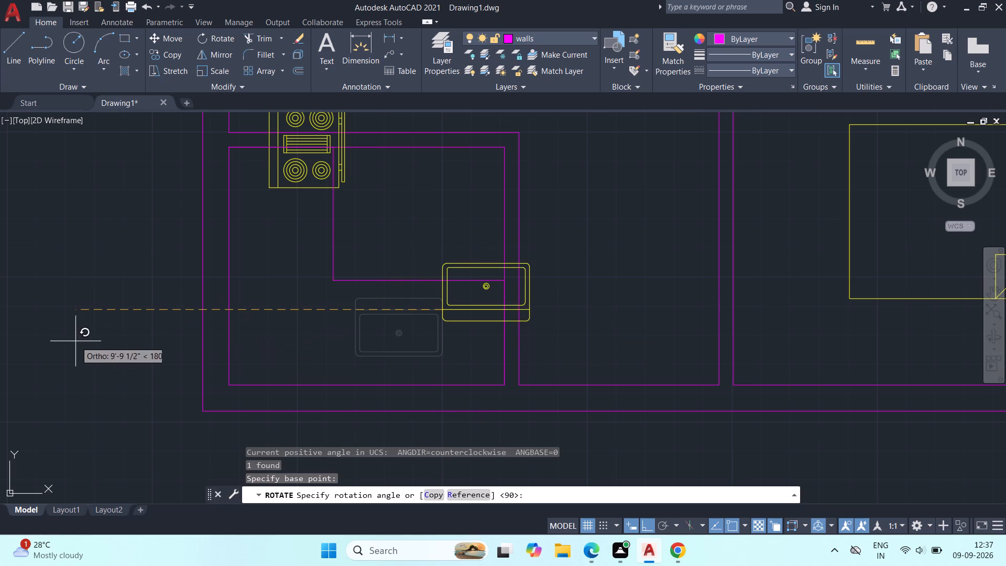
{"action": "left_click", "coordinate": [75, 341]}
With Ortho off, move the sink block back inside the kitchen, close to the bottom wall near the lower-right corner.
{"action": "left_click", "coordinate": [447, 323]}
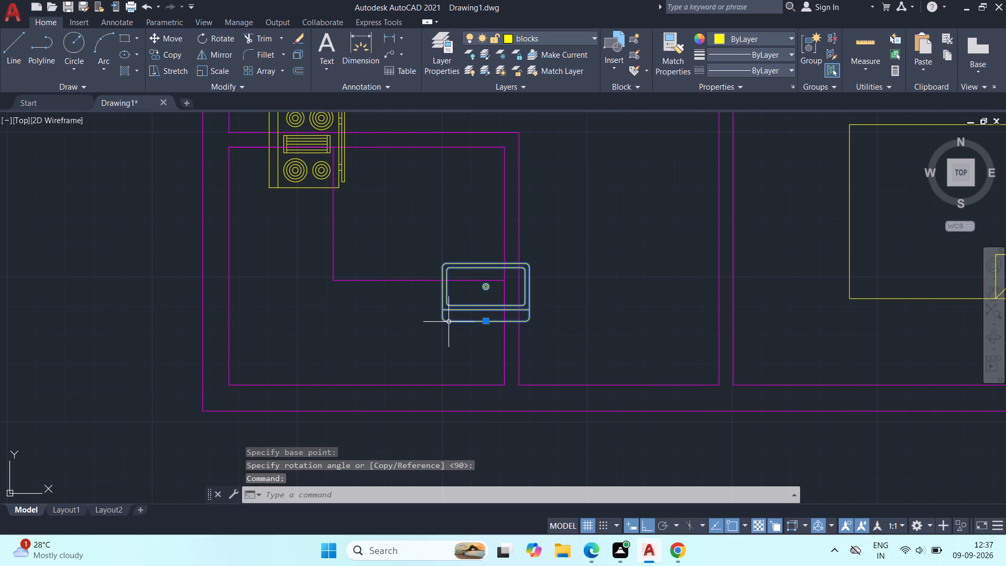
{"action": "key", "text": "m"}
{"action": "key", "text": "space"}
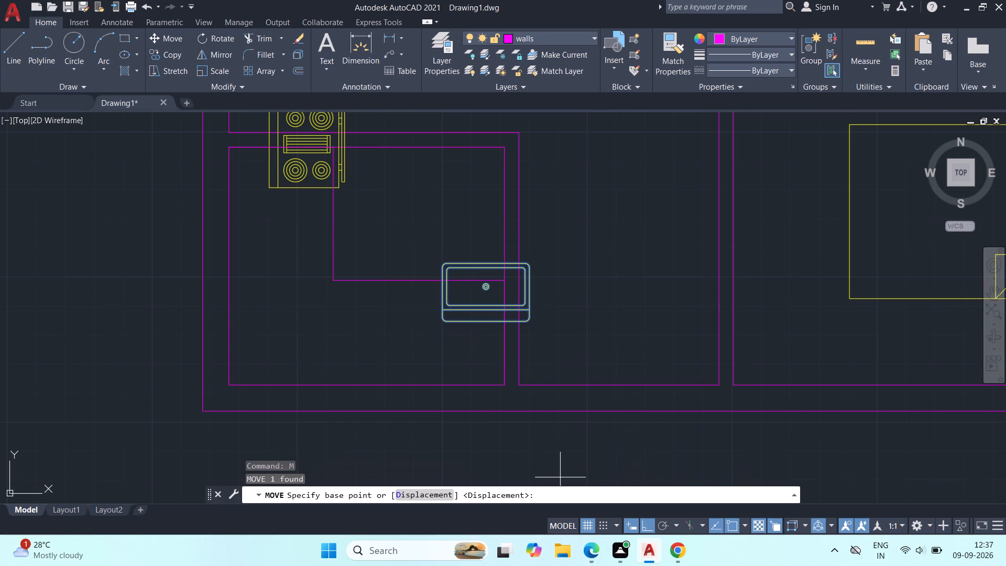
{"action": "left_click", "coordinate": [652, 530]}
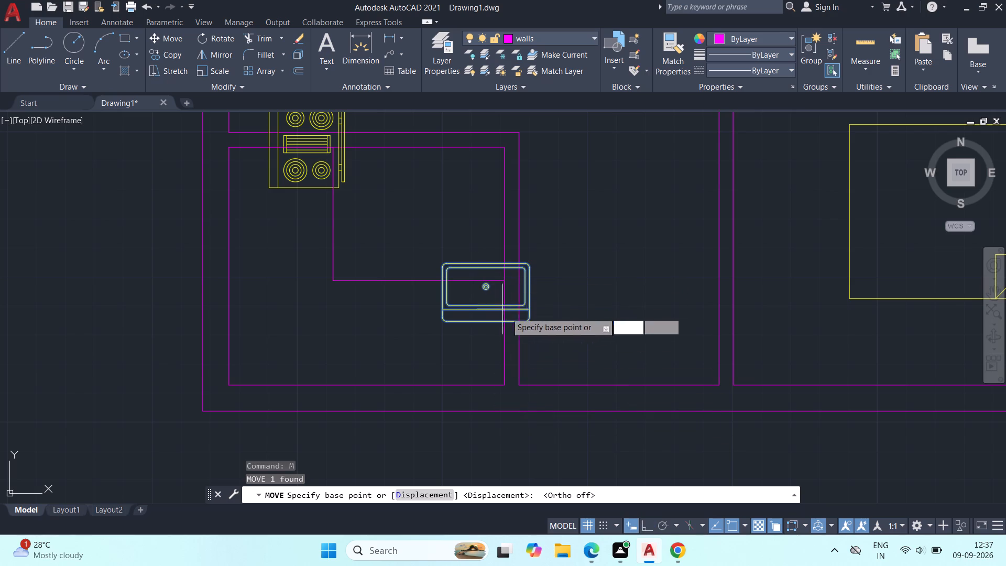
{"action": "left_click", "coordinate": [526, 309]}
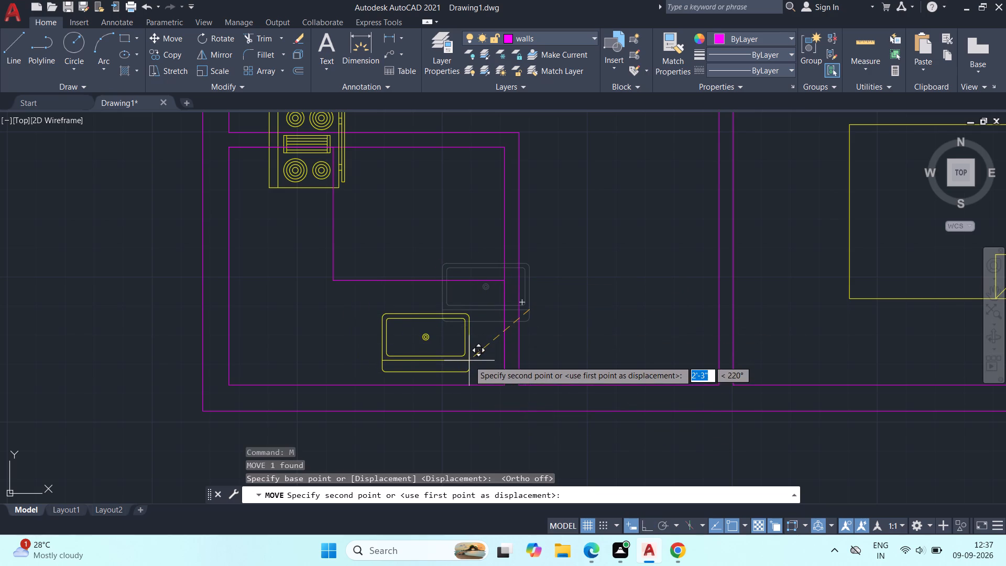
{"action": "left_click", "coordinate": [474, 361]}
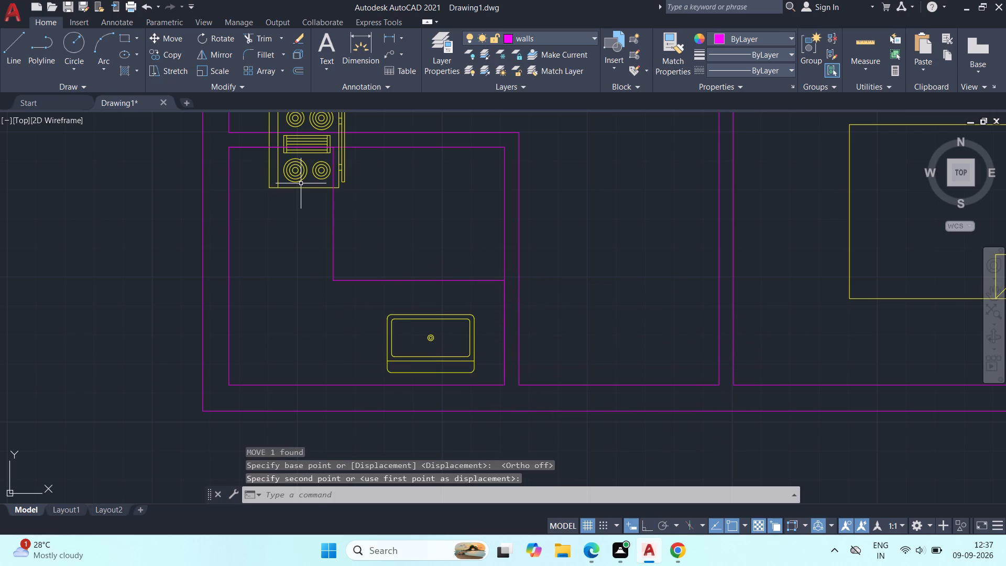
Move the rotated stove block down into the counter strip, just inside the kitchen's left wall.
{"action": "left_click", "coordinate": [301, 184]}
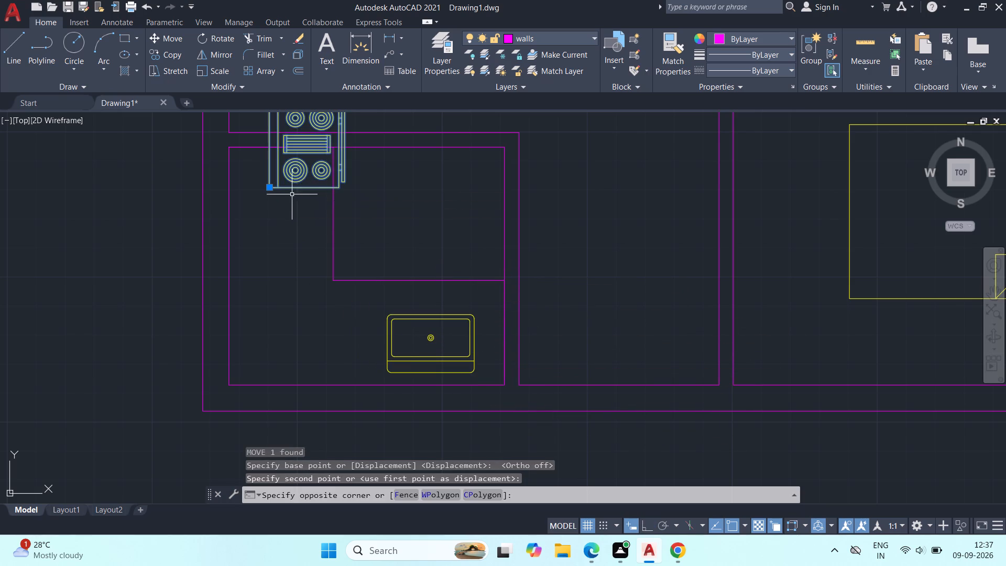
{"action": "left_click", "coordinate": [292, 194]}
{"action": "type", "text": "M"}
{"action": "key", "text": "space"}
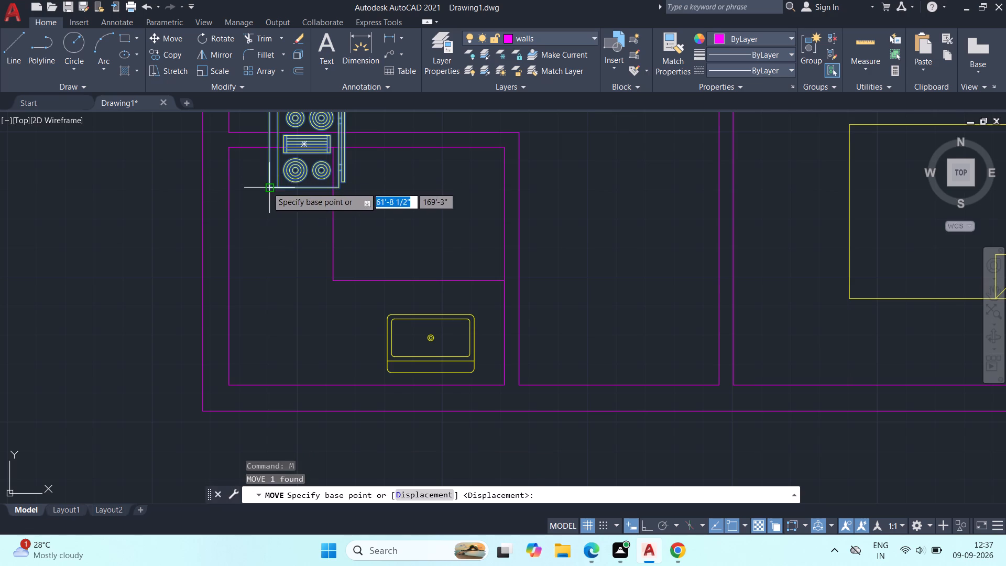
{"action": "left_click", "coordinate": [268, 187]}
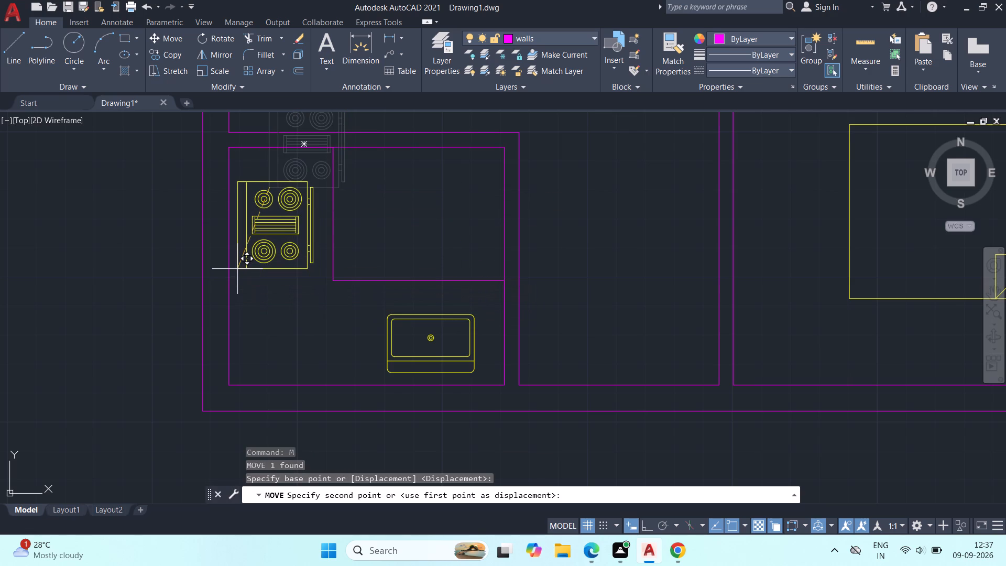
{"action": "left_click", "coordinate": [237, 269]}
{"action": "middle_click_drag", "start_coordinate": [322, 300], "coordinate": [339, 313]}
{"action": "key", "text": "Escape"}
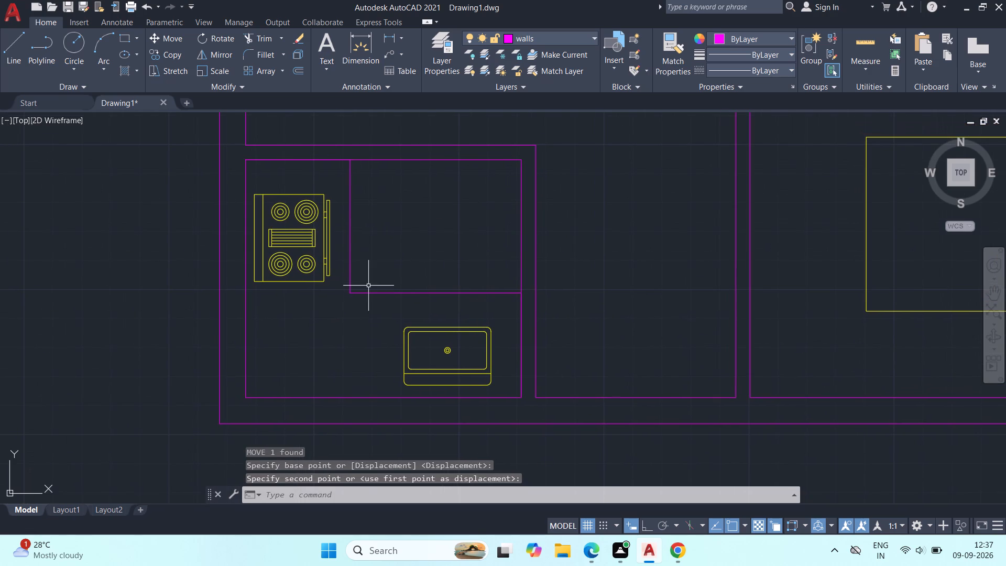
With Ortho on, draw a line 2.5' along the kitchen's upper wall from its upper-left inner corner, continuing down past the outer wall.
{"action": "type", "text": "L"}
{"action": "key", "text": "space"}
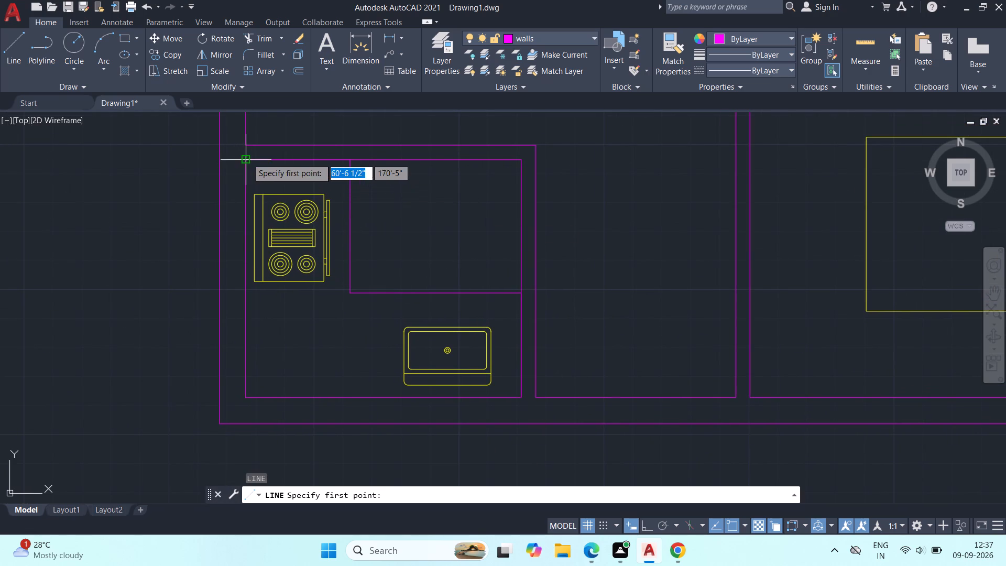
{"action": "left_click", "coordinate": [247, 157]}
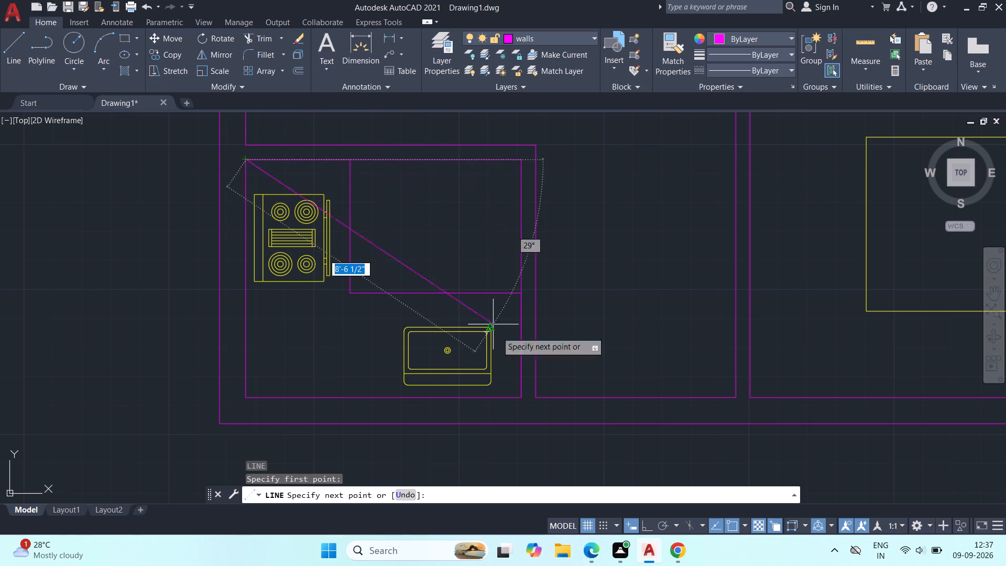
{"action": "left_click", "coordinate": [645, 521]}
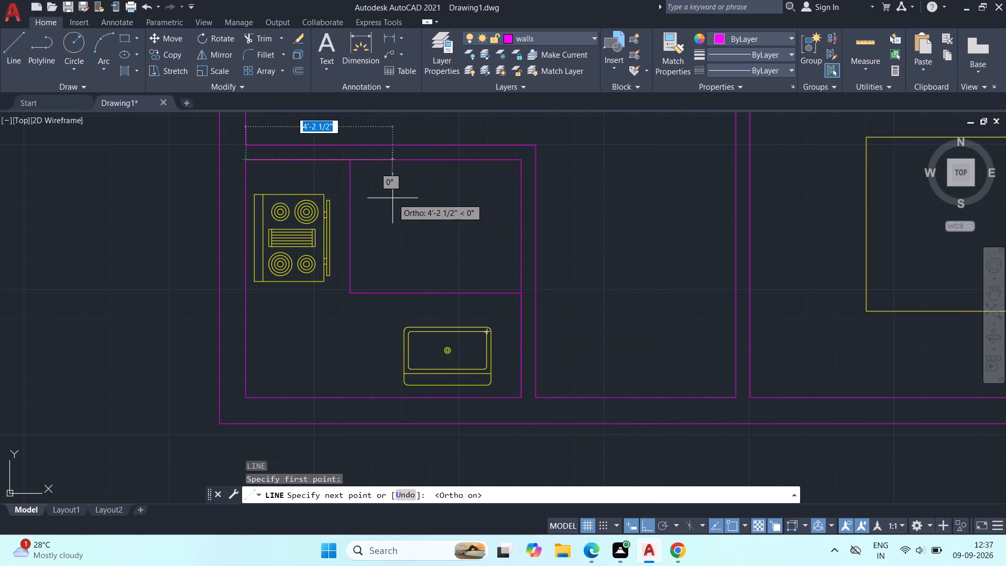
{"action": "type", "text": "2.5'"}
{"action": "key", "text": "Return"}
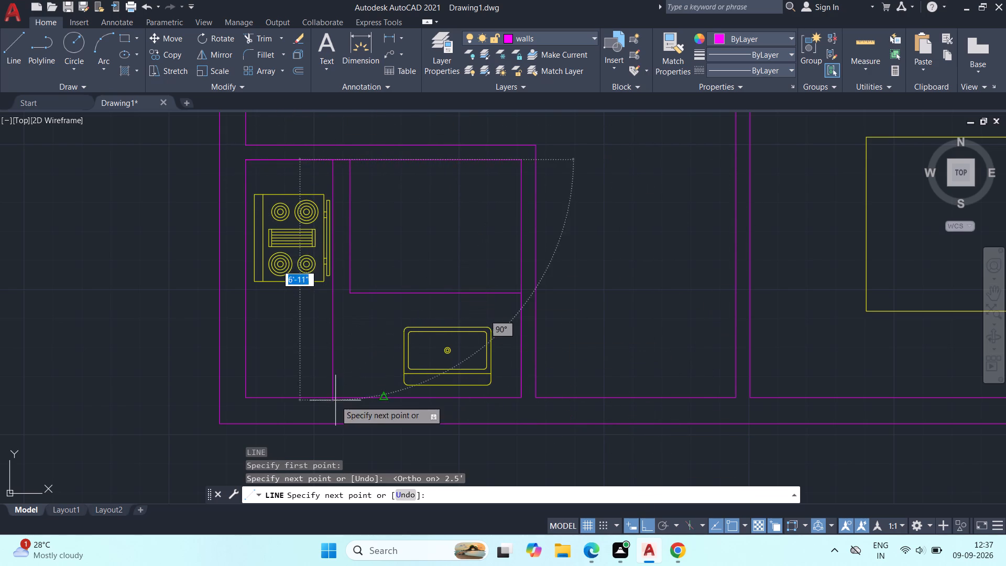
{"action": "scroll", "coordinate": [327, 440], "scroll_direction": "up", "scroll_amount": 1}
{"action": "middle_click_drag", "start_coordinate": [326, 440], "coordinate": [329, 384]}
{"action": "left_click", "coordinate": [326, 420]}
{"action": "key", "text": "Escape"}
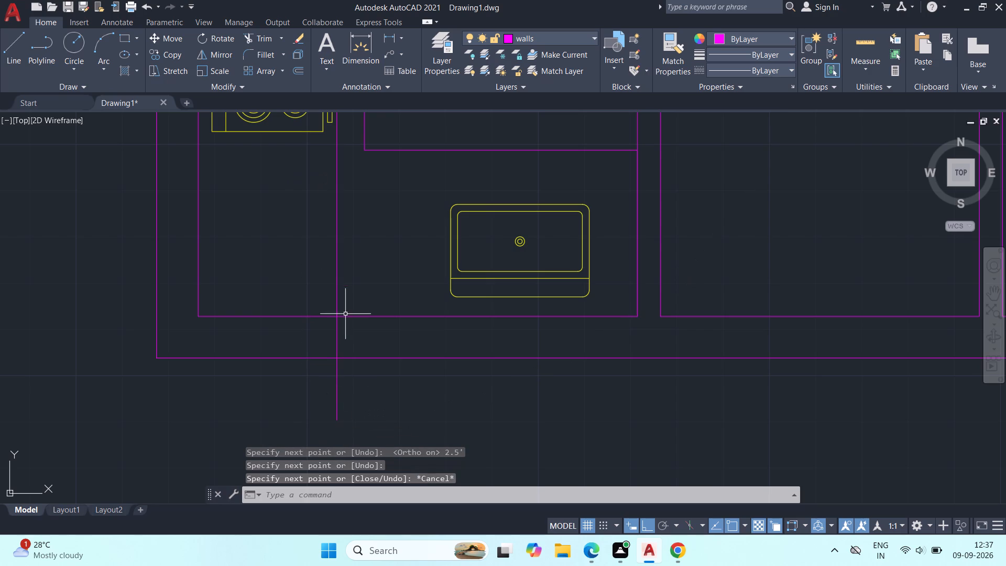
Erase the 3' and 2.5' helper lines that overlap the kitchen's upper wall.
{"action": "middle_click_drag", "start_coordinate": [349, 257], "coordinate": [368, 406]}
{"action": "scroll", "coordinate": [368, 406], "scroll_direction": "down", "scroll_amount": 1}
{"action": "left_click", "coordinate": [372, 206]}
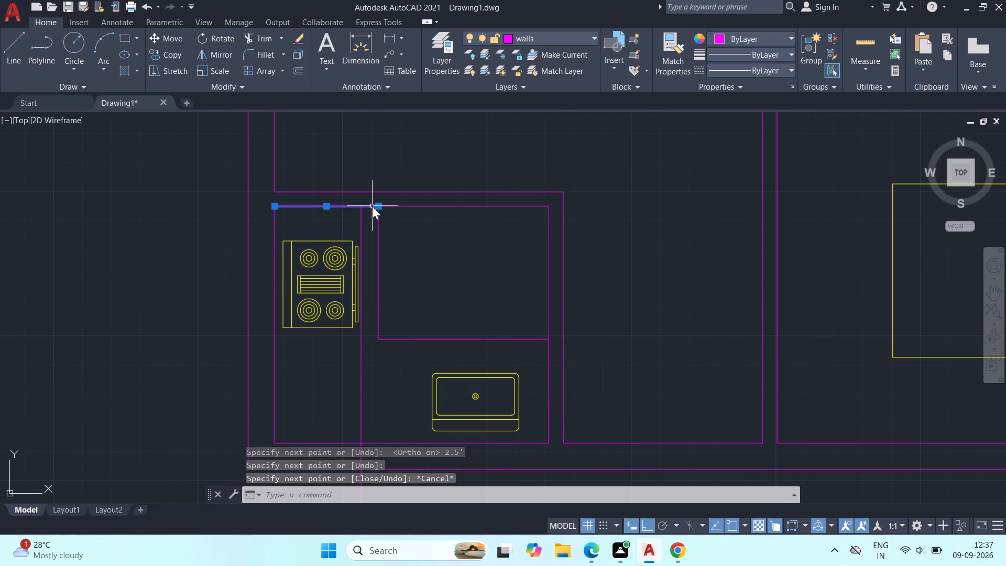
{"action": "left_click", "coordinate": [424, 251]}
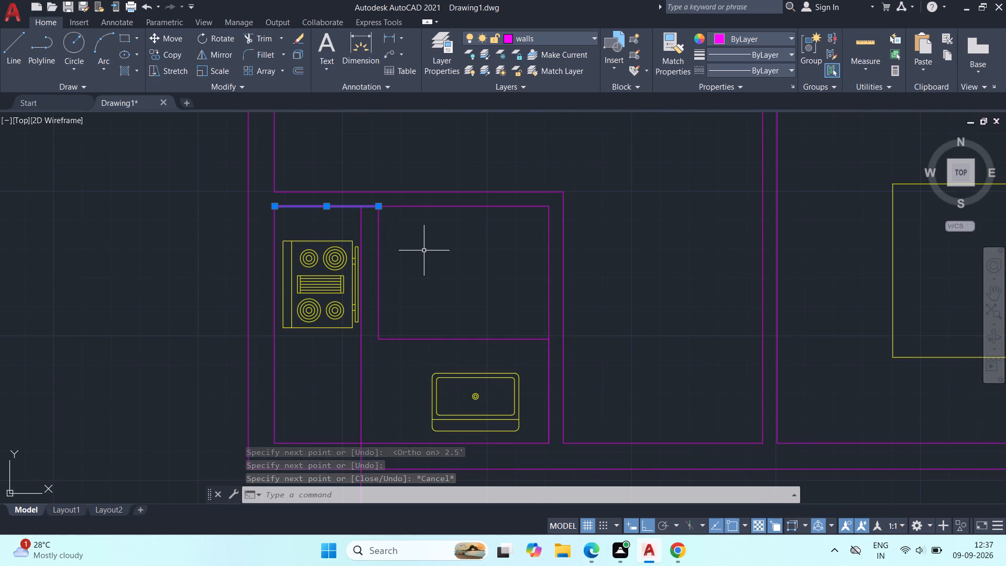
{"action": "key", "text": "Delete"}
{"action": "left_click", "coordinate": [330, 209]}
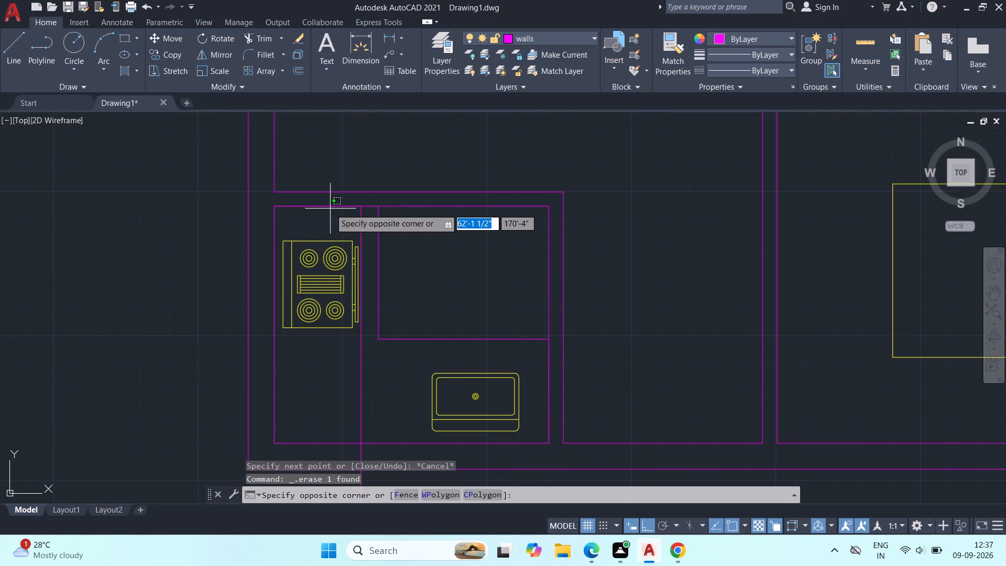
{"action": "left_click", "coordinate": [333, 204]}
{"action": "left_click", "coordinate": [327, 205]}
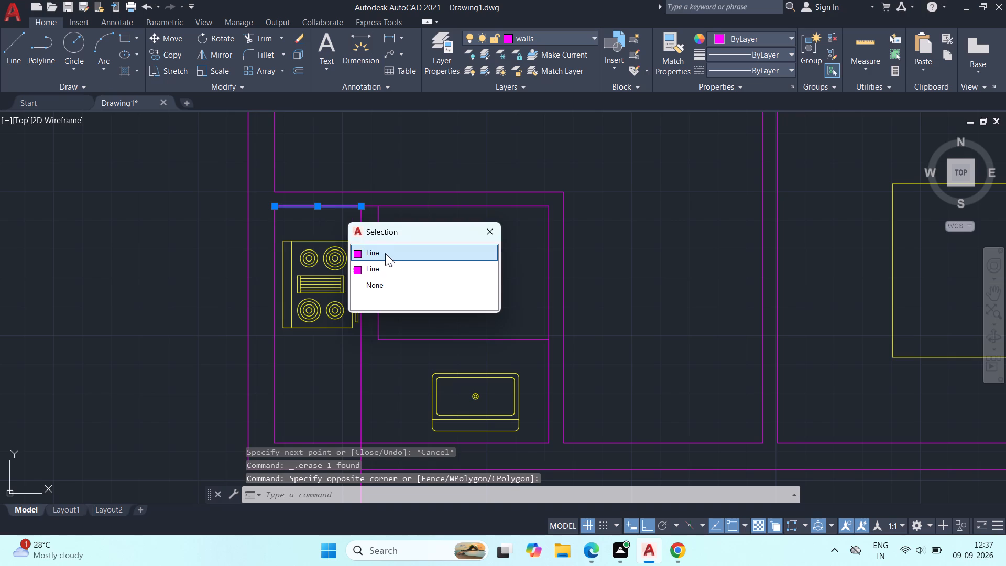
{"action": "left_click", "coordinate": [385, 253]}
{"action": "key", "text": "Delete"}
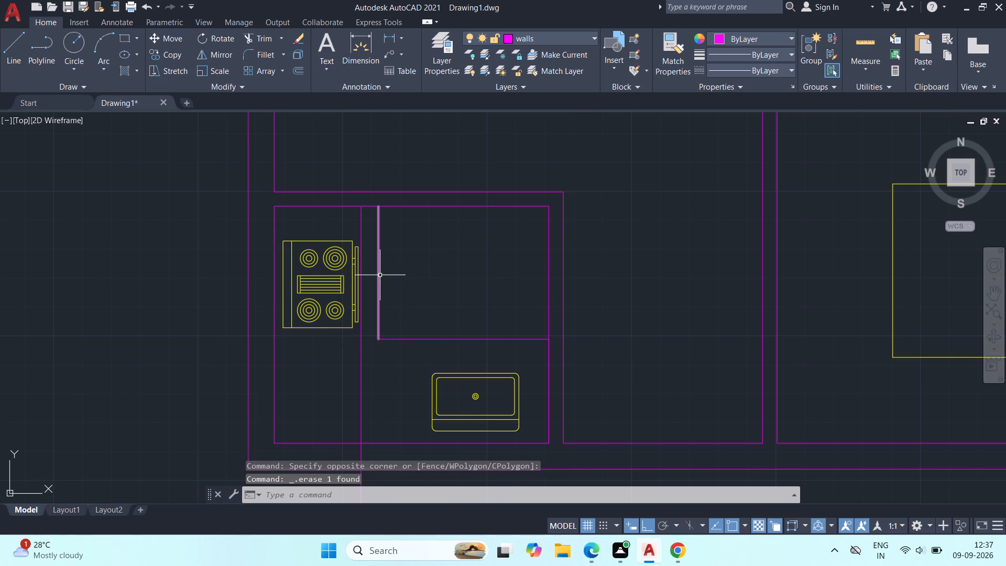
Erase the old inner counter outline's vertical and horizontal lines and the short helper line on the kitchen's right wall.
{"action": "left_click", "coordinate": [379, 275]}
{"action": "key", "text": "Delete"}
{"action": "left_click", "coordinate": [424, 342]}
{"action": "left_click", "coordinate": [421, 334]}
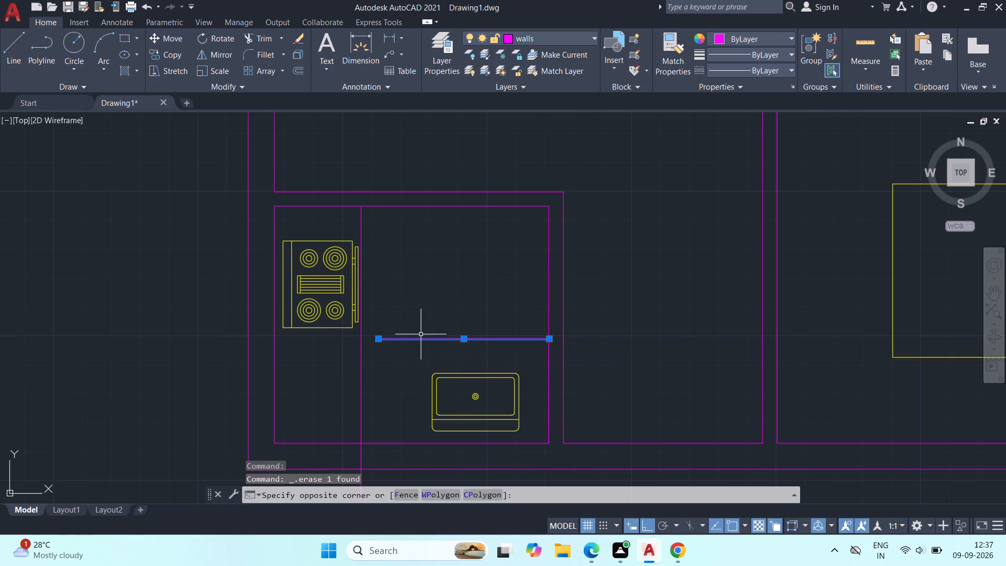
{"action": "key", "text": "Delete"}
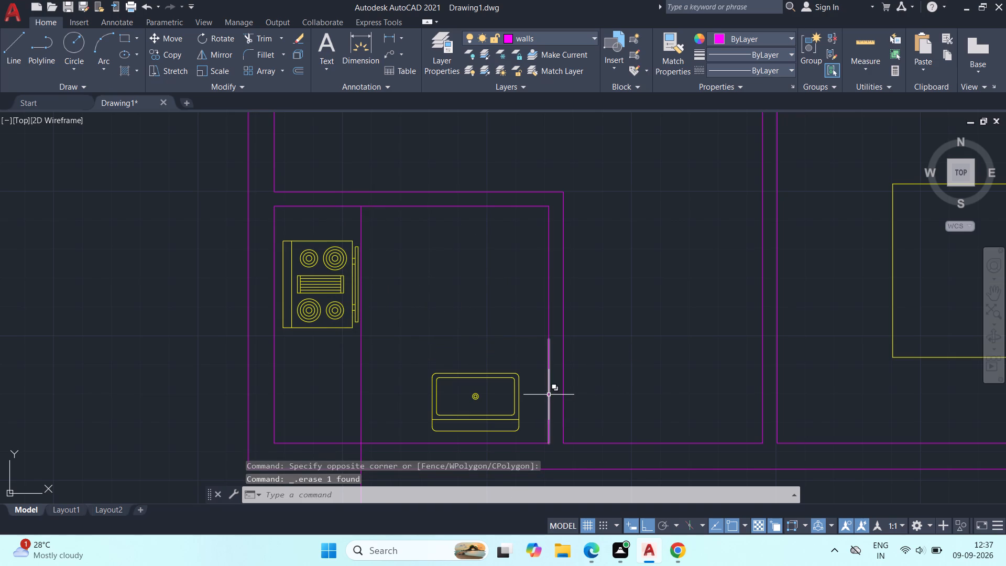
{"action": "left_click", "coordinate": [550, 395]}
{"action": "key", "text": "Delete"}
Draw a line 2.5' up from the kitchen's lower-right inner corner, continuing left past the vertical counter line.
{"action": "middle_click_drag", "start_coordinate": [507, 353], "coordinate": [495, 287]}
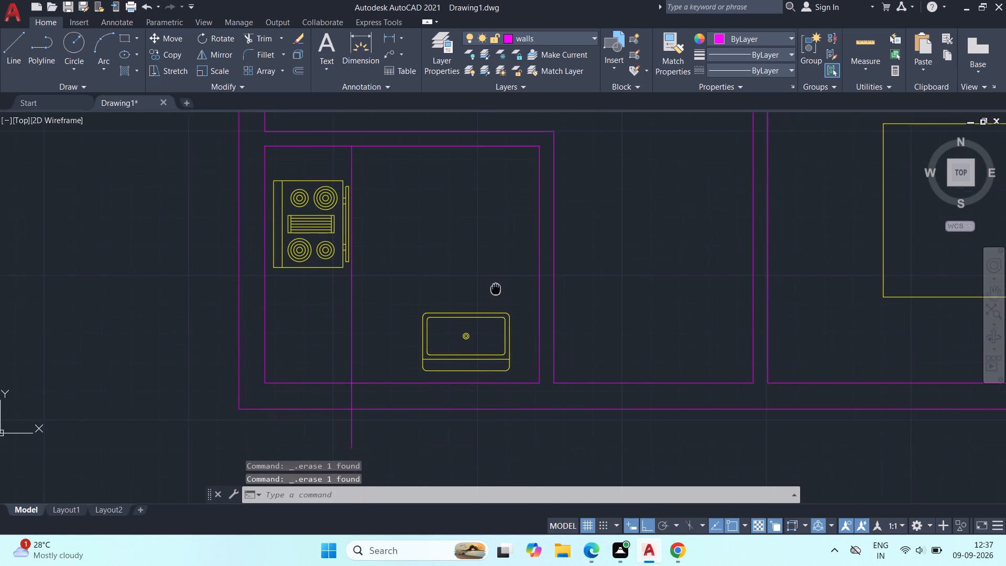
{"action": "middle_click_drag", "start_coordinate": [495, 287], "coordinate": [495, 286]}
{"action": "type", "text": "L"}
{"action": "key", "text": "space"}
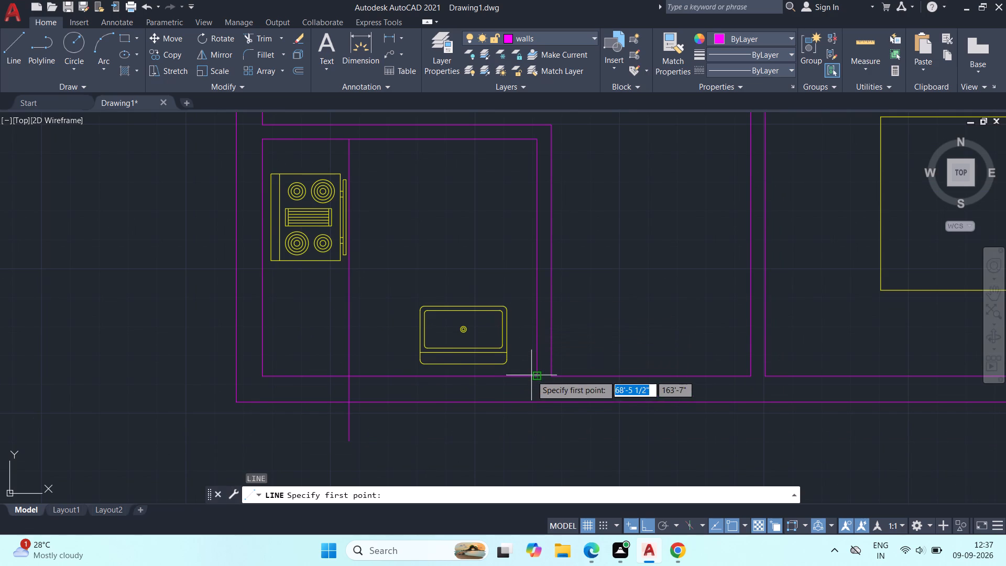
{"action": "left_click", "coordinate": [537, 375]}
{"action": "type", "text": "2.5'"}
{"action": "key", "text": "Return"}
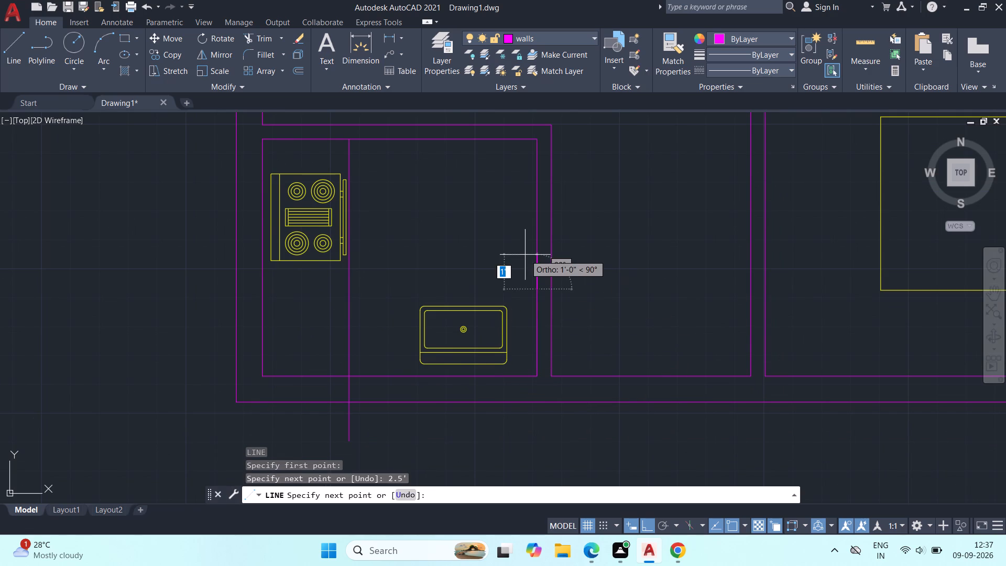
{"action": "left_click", "coordinate": [320, 320]}
{"action": "key", "text": "Escape"}
{"action": "key", "text": "Escape"}
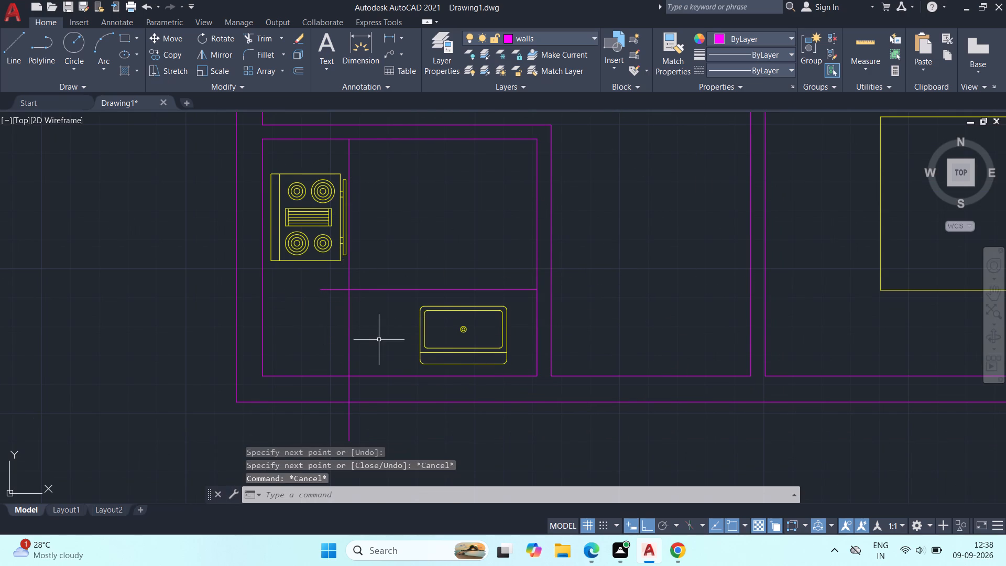
Trim the counter lines where they overrun the kitchen's bottom wall, the outer wall and each other, leaving a clean L-shaped counter edge.
{"action": "type", "text": "TR"}
{"action": "key", "text": "space"}
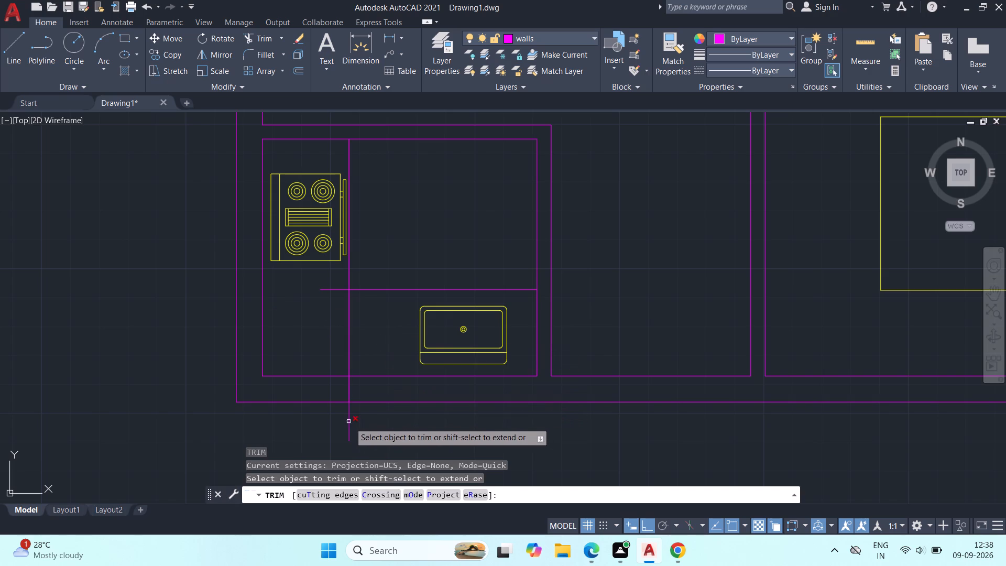
{"action": "left_click", "coordinate": [356, 425]}
{"action": "left_click", "coordinate": [327, 424]}
{"action": "left_click", "coordinate": [357, 389]}
{"action": "left_click", "coordinate": [342, 388]}
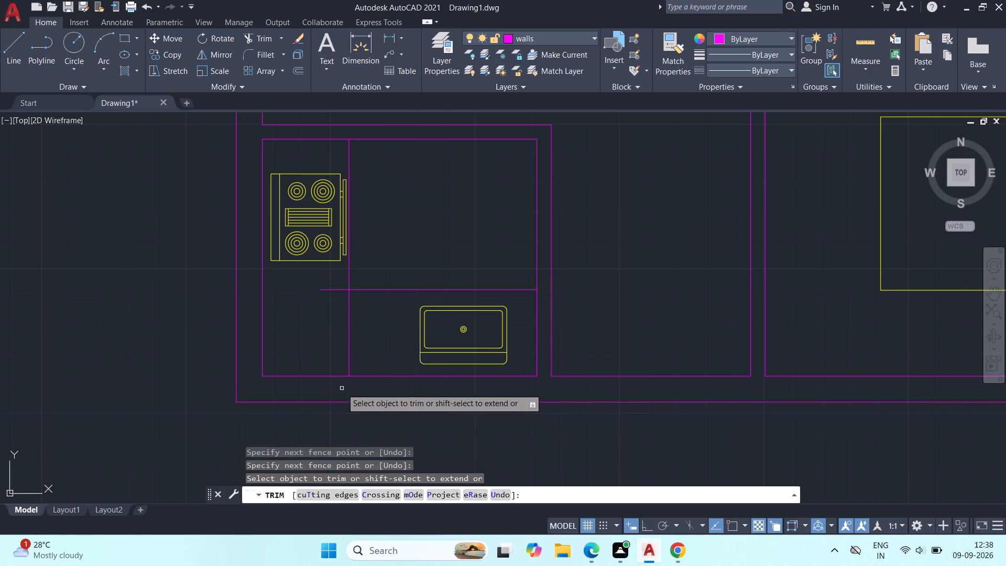
{"action": "left_click", "coordinate": [340, 273]}
{"action": "left_click", "coordinate": [331, 326]}
{"action": "left_click", "coordinate": [337, 325]}
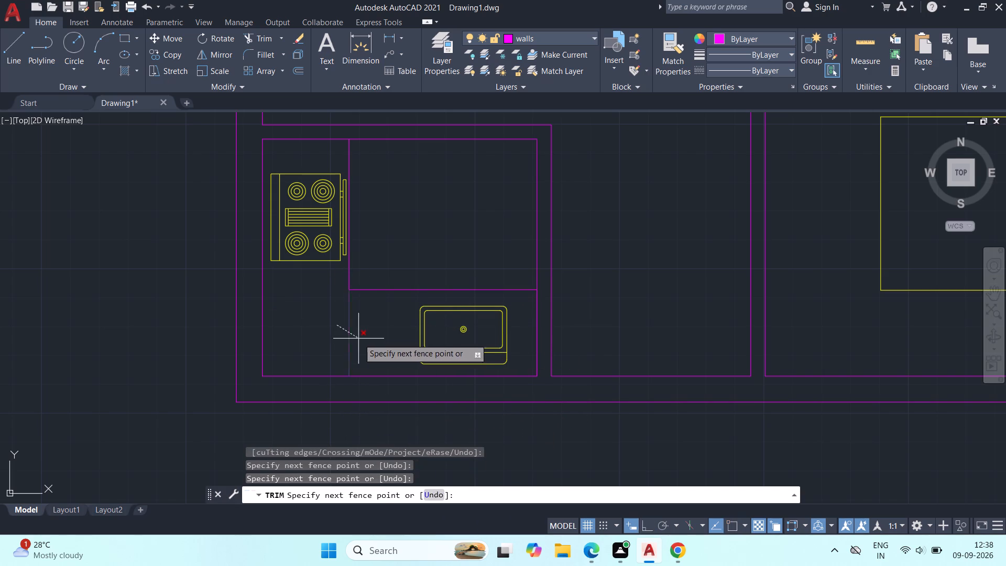
{"action": "left_click", "coordinate": [365, 341]}
{"action": "key", "text": "Escape"}
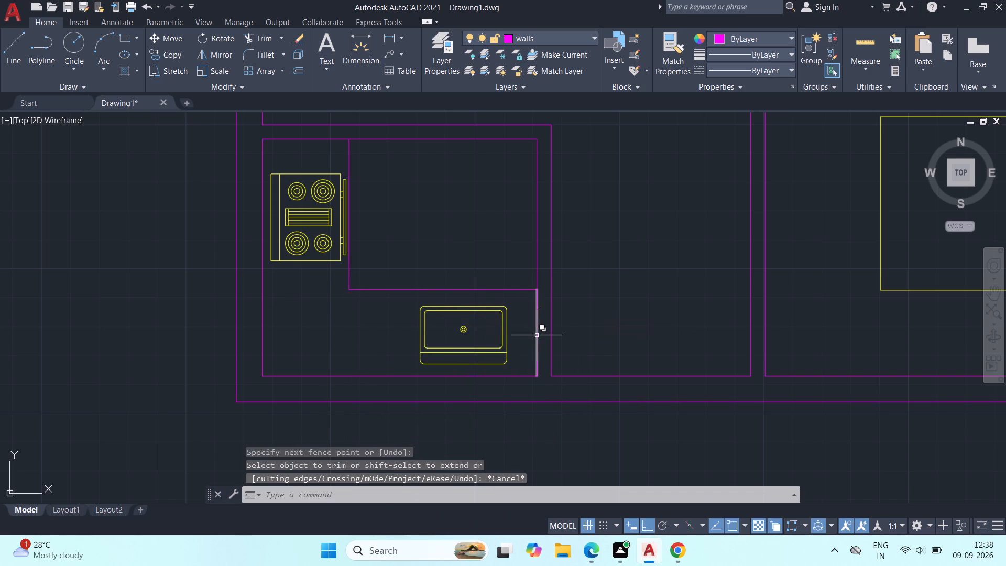
Erase the 2.5' helper line that overlaps the kitchen's right wall.
{"action": "left_click", "coordinate": [537, 336]}
{"action": "left_click", "coordinate": [588, 380]}
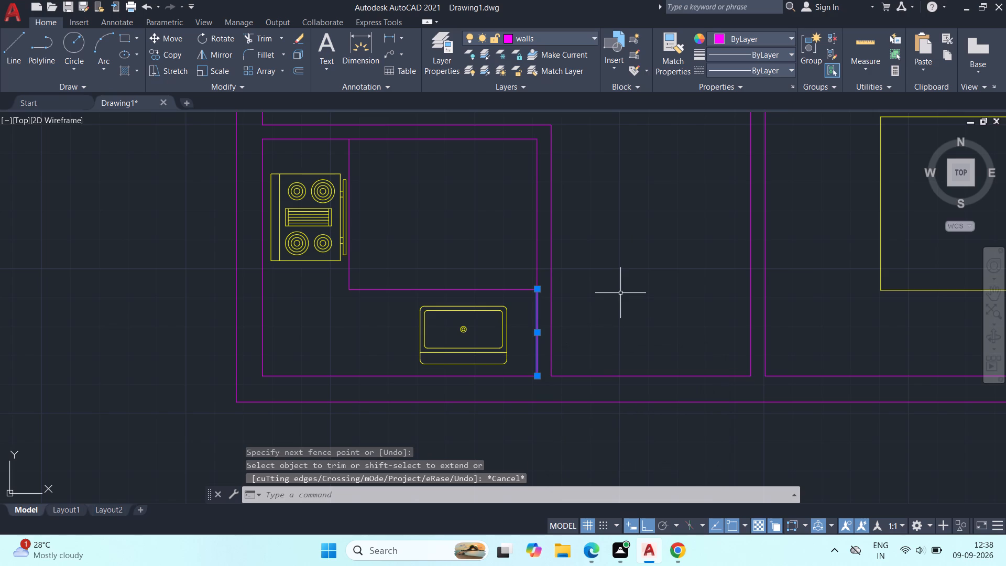
{"action": "key", "text": "Delete"}
Move the stove block about 1" left, closer to the kitchen's left wall within the counter strip.
{"action": "scroll", "coordinate": [608, 302], "scroll_direction": "down", "scroll_amount": 1}
{"action": "middle_click_drag", "start_coordinate": [609, 303], "coordinate": [606, 331]}
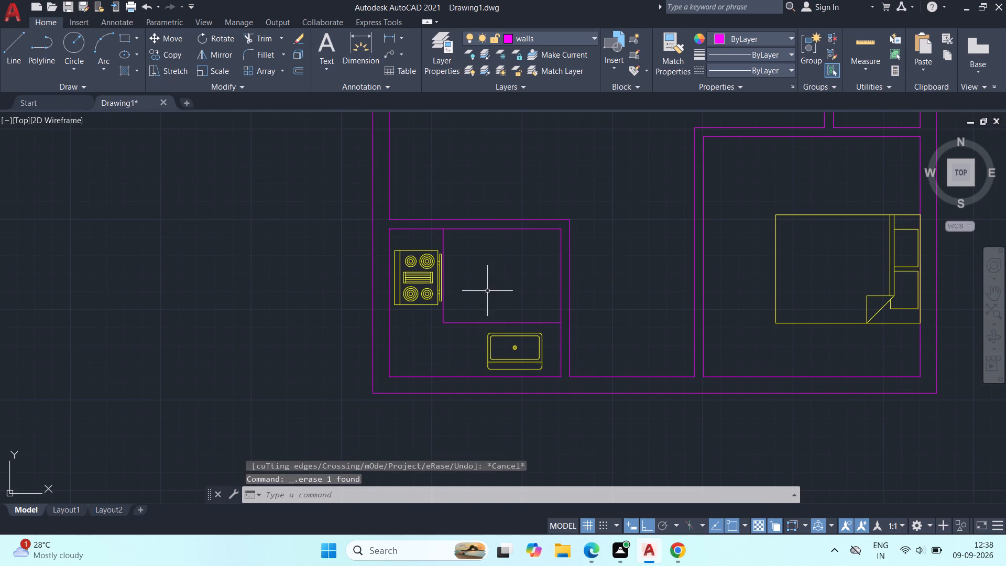
{"action": "middle_click_drag", "start_coordinate": [486, 292], "coordinate": [473, 284]}
{"action": "scroll", "coordinate": [411, 288], "scroll_direction": "up", "scroll_amount": 3}
{"action": "left_click", "coordinate": [399, 318]}
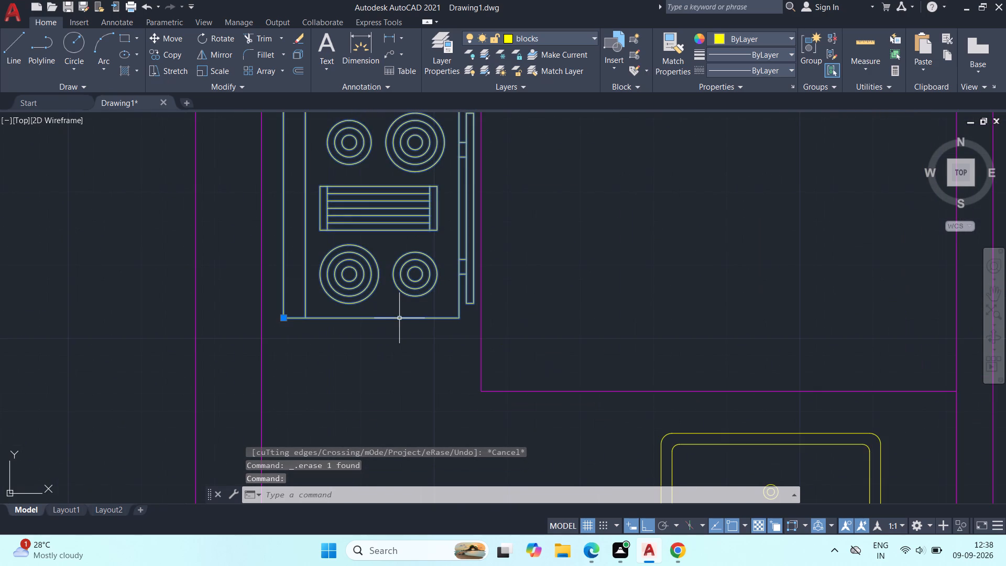
{"action": "type", "text": "M"}
{"action": "key", "text": "space"}
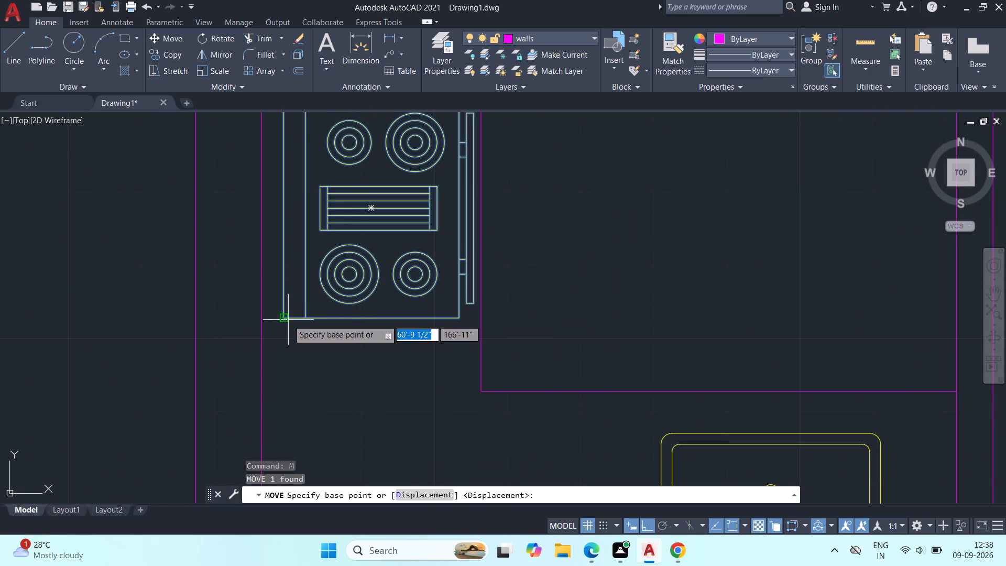
{"action": "left_click", "coordinate": [285, 318]}
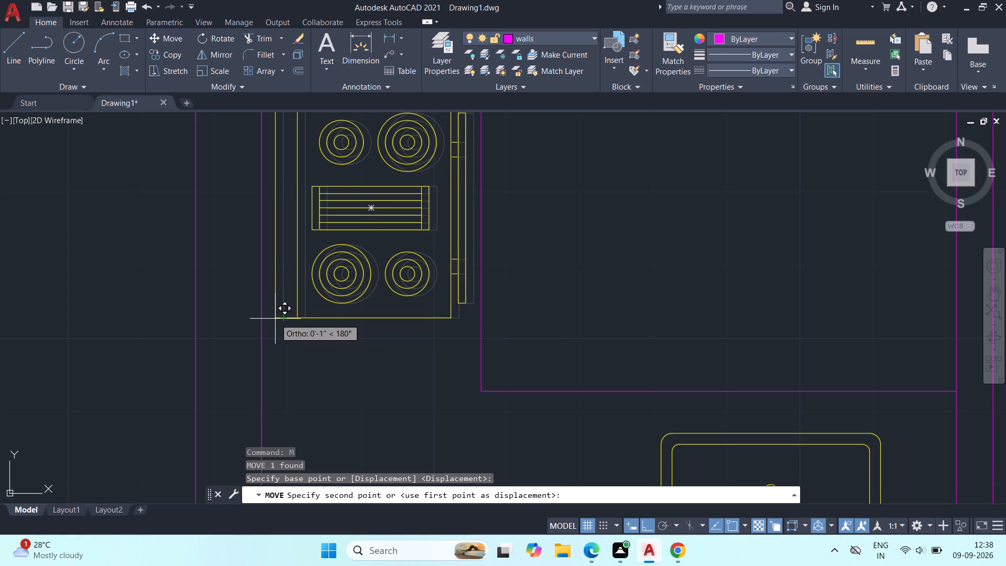
{"action": "left_click", "coordinate": [273, 319]}
Look over the whole floor plan, from the kitchen and bathroom to the upper bedrooms.
{"action": "scroll", "coordinate": [528, 301], "scroll_direction": "down", "scroll_amount": 2}
{"action": "middle_click_drag", "start_coordinate": [524, 302], "coordinate": [501, 296]}
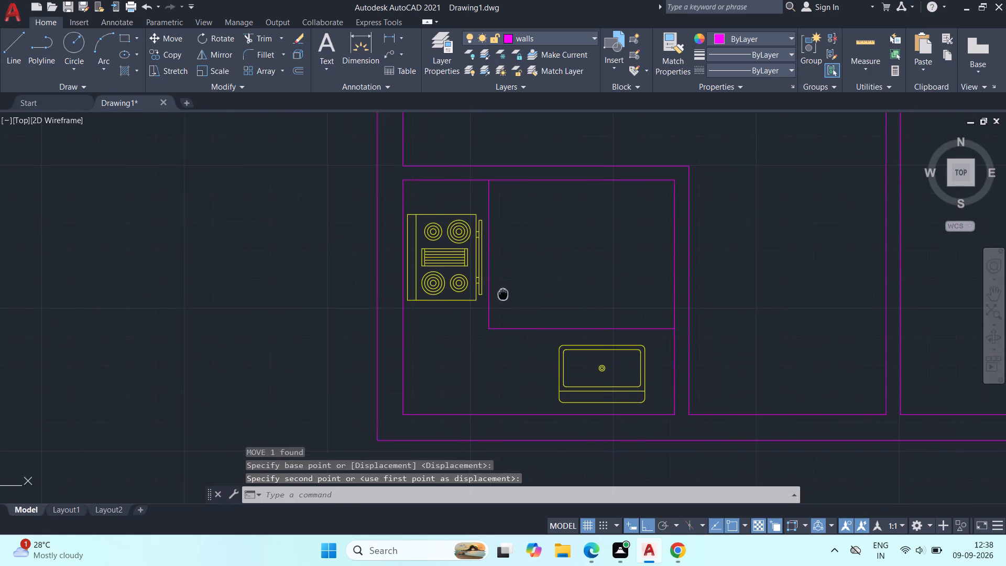
{"action": "middle_click_drag", "start_coordinate": [501, 296], "coordinate": [502, 294]}
{"action": "scroll", "coordinate": [498, 299], "scroll_direction": "down", "scroll_amount": 1}
{"action": "middle_click_drag", "start_coordinate": [630, 270], "coordinate": [561, 285]}
{"action": "scroll", "coordinate": [641, 291], "scroll_direction": "down", "scroll_amount": 1}
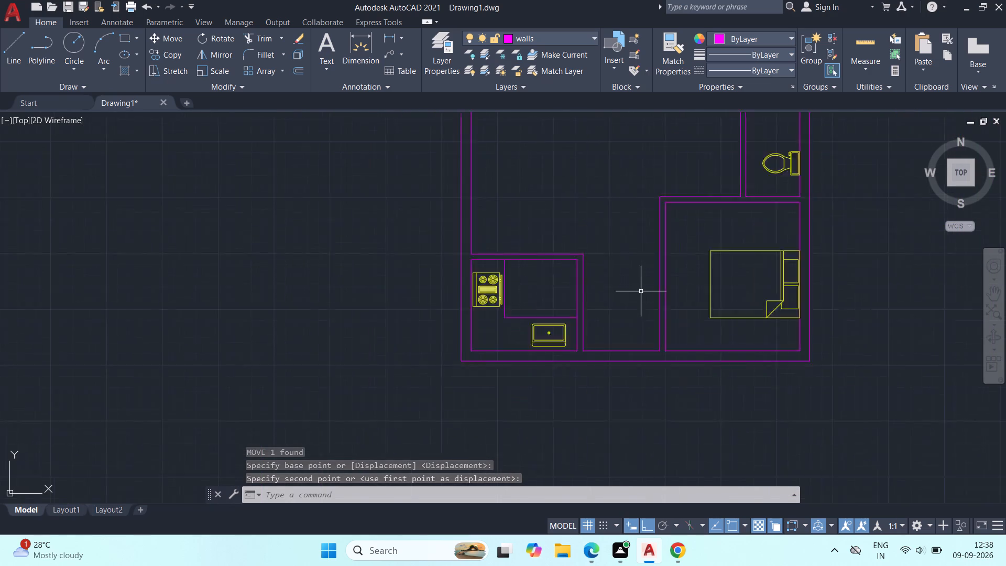
{"action": "scroll", "coordinate": [641, 291], "scroll_direction": "down", "scroll_amount": 2}
{"action": "middle_click_drag", "start_coordinate": [670, 295], "coordinate": [595, 313]}
{"action": "scroll", "coordinate": [651, 313], "scroll_direction": "up", "scroll_amount": 2}
{"action": "middle_click_drag", "start_coordinate": [653, 313], "coordinate": [689, 371]}
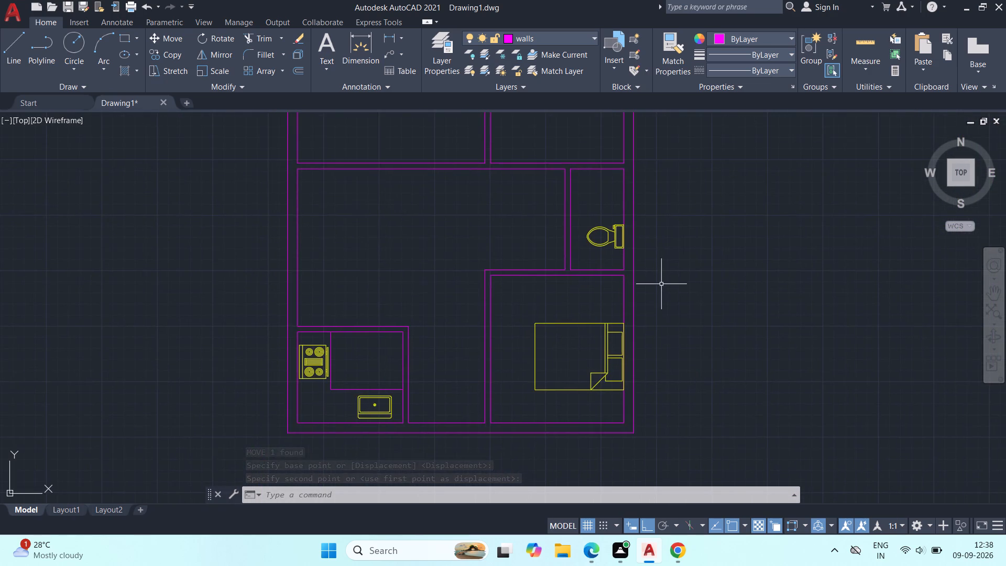
{"action": "middle_click_drag", "start_coordinate": [665, 296], "coordinate": [699, 361]}
{"action": "scroll", "coordinate": [697, 329], "scroll_direction": "down", "scroll_amount": 1}
{"action": "scroll", "coordinate": [480, 336], "scroll_direction": "up", "scroll_amount": 2}
{"action": "middle_click_drag", "start_coordinate": [533, 345], "coordinate": [475, 287]}
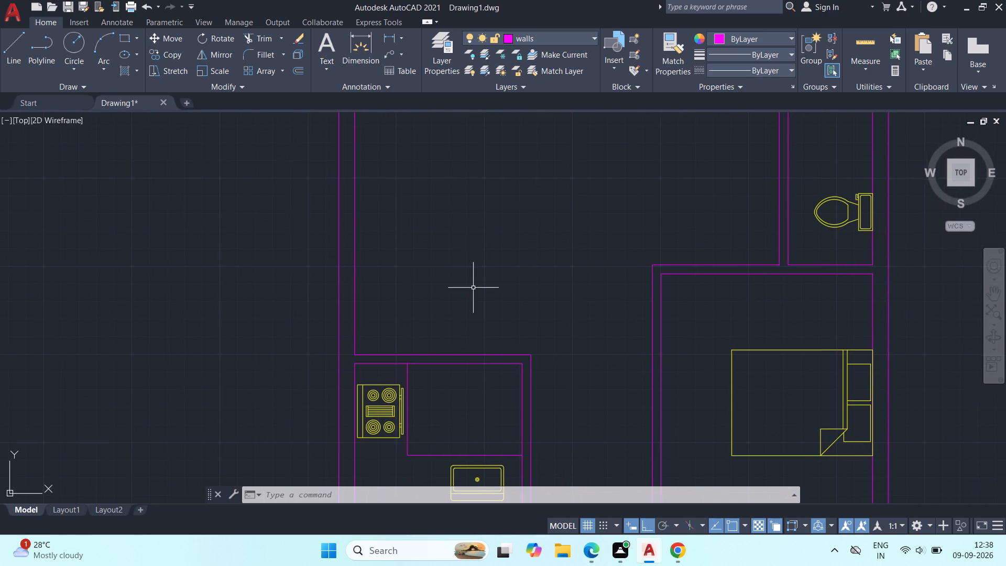
{"action": "key", "text": "Escape"}
{"action": "scroll", "coordinate": [473, 289], "scroll_direction": "down", "scroll_amount": 1}
{"action": "middle_click_drag", "start_coordinate": [484, 282], "coordinate": [457, 349]}
{"action": "middle_click_drag", "start_coordinate": [458, 318], "coordinate": [460, 360]}
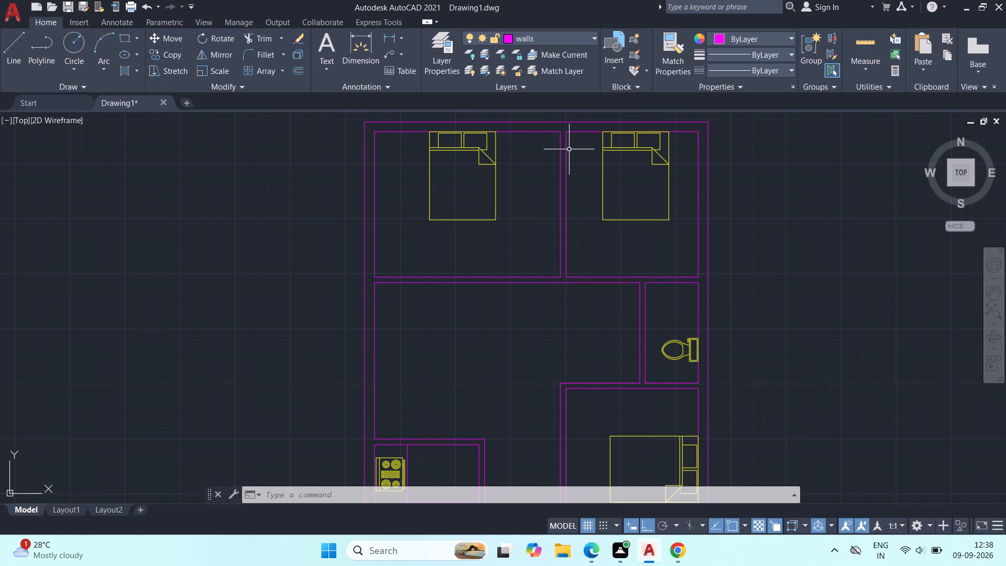
Quick-measure the upper-right bedroom and the bathroom area.
{"action": "left_click", "coordinate": [871, 34]}
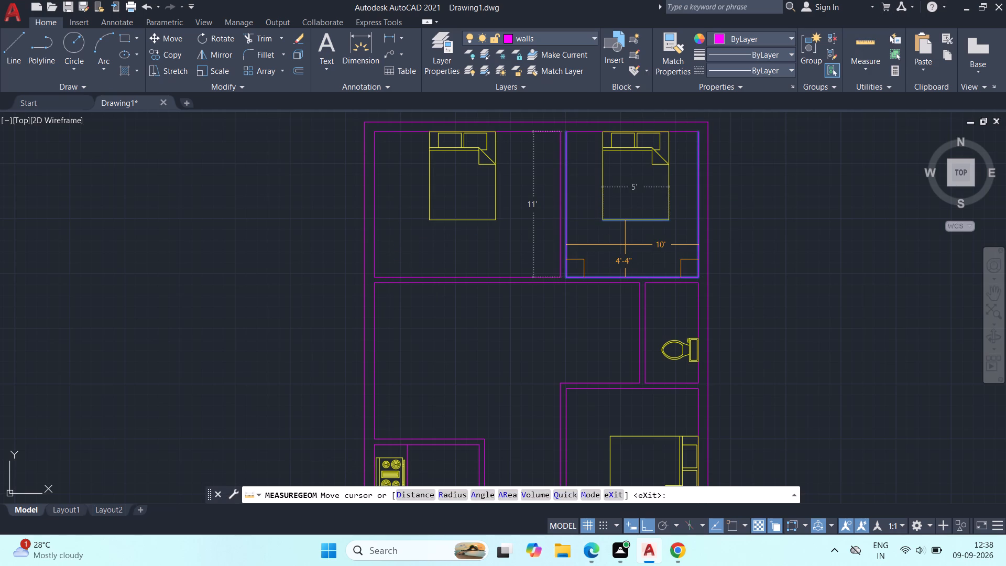
{"action": "middle_click_drag", "start_coordinate": [587, 244], "coordinate": [438, 273]}
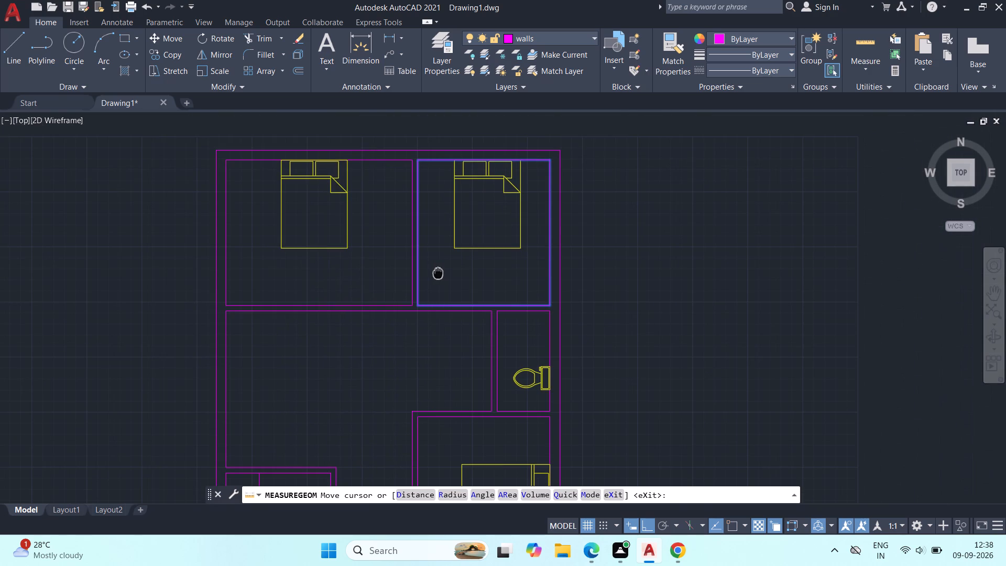
{"action": "middle_click_drag", "start_coordinate": [438, 273], "coordinate": [459, 186]}
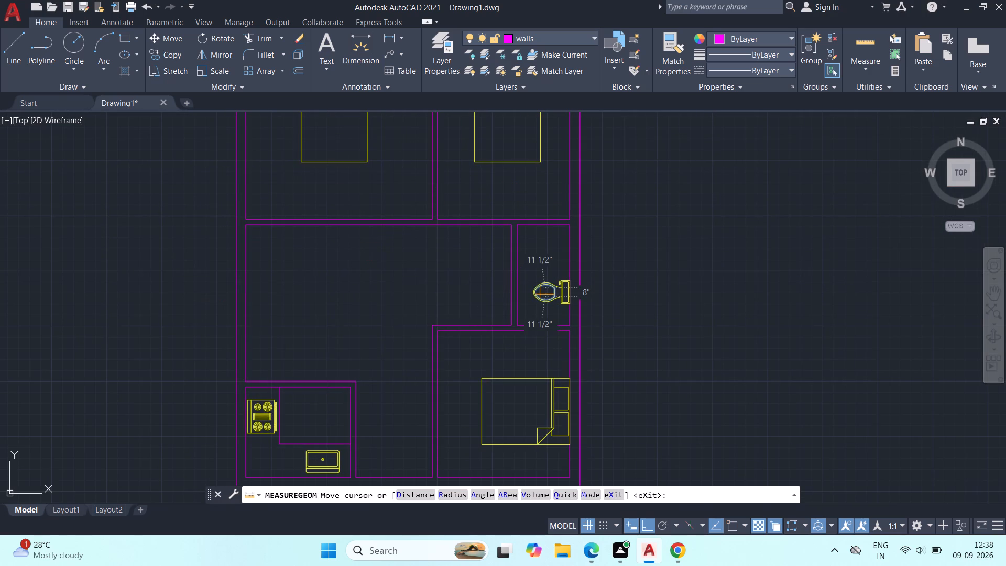
{"action": "key", "text": "F1"}
{"action": "key", "text": "F1"}
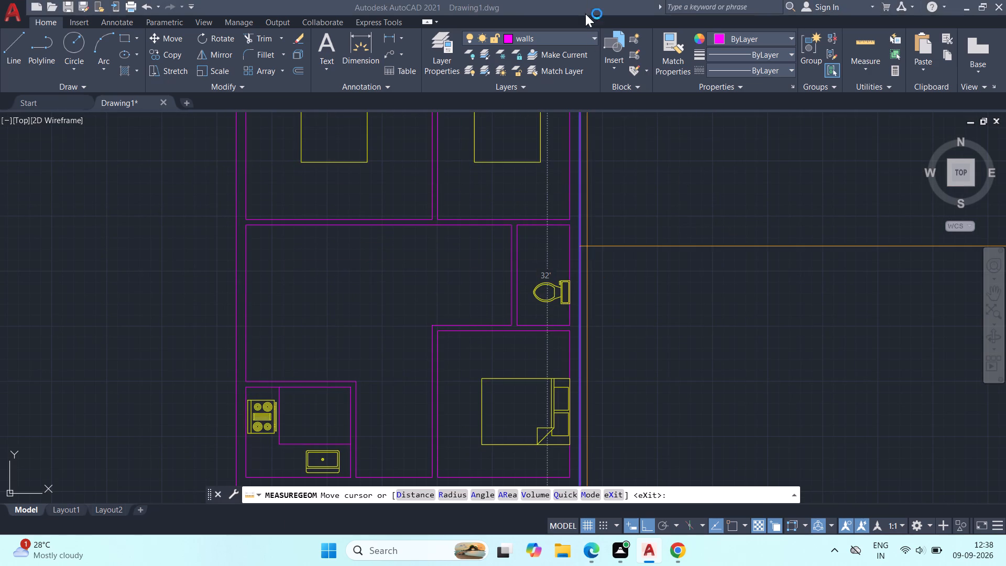
{"action": "left_click", "coordinate": [1005, 17]}
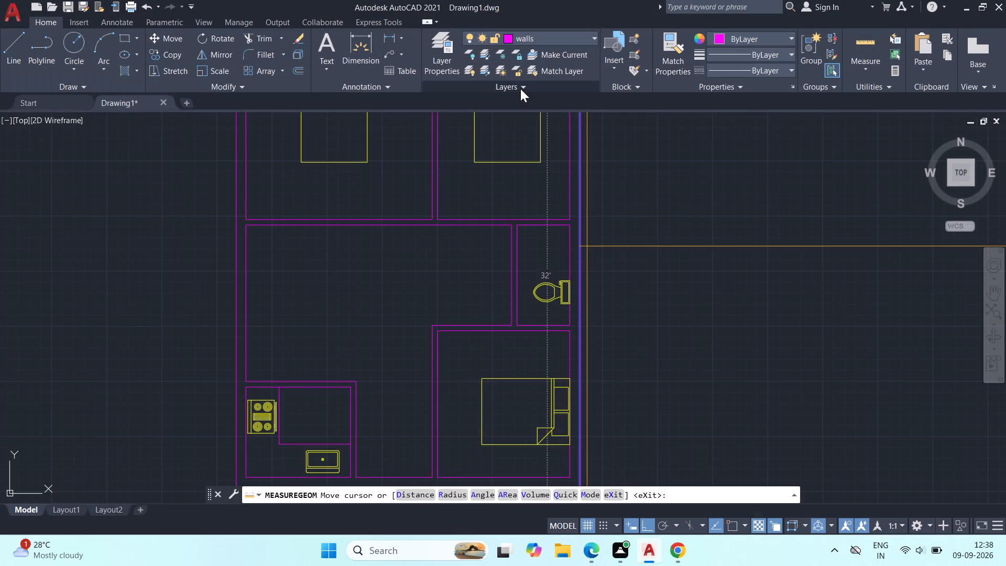
{"action": "key", "text": "Escape"}
Make the DIM layer current and set its color to green.
{"action": "left_click", "coordinate": [538, 38]}
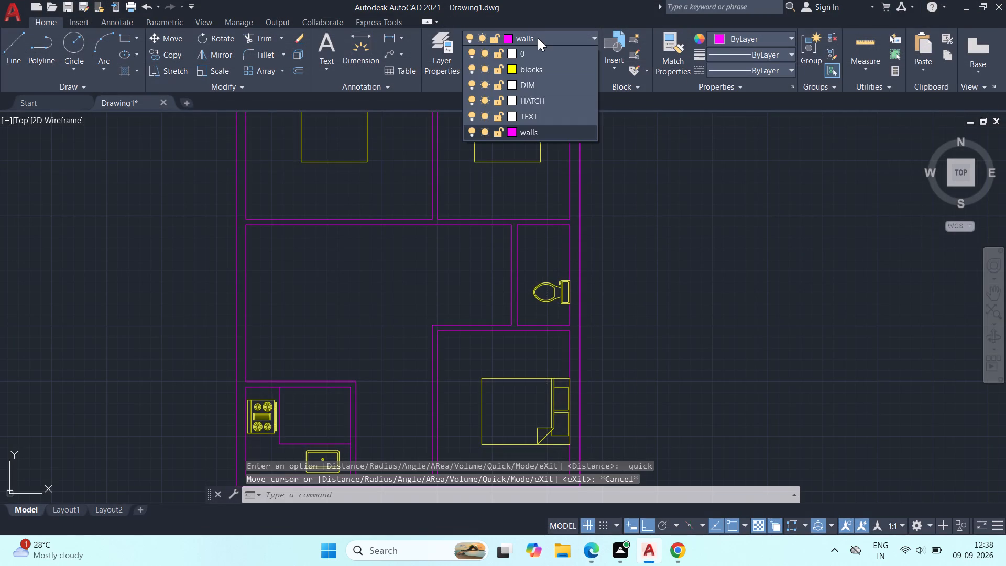
{"action": "left_click", "coordinate": [528, 80]}
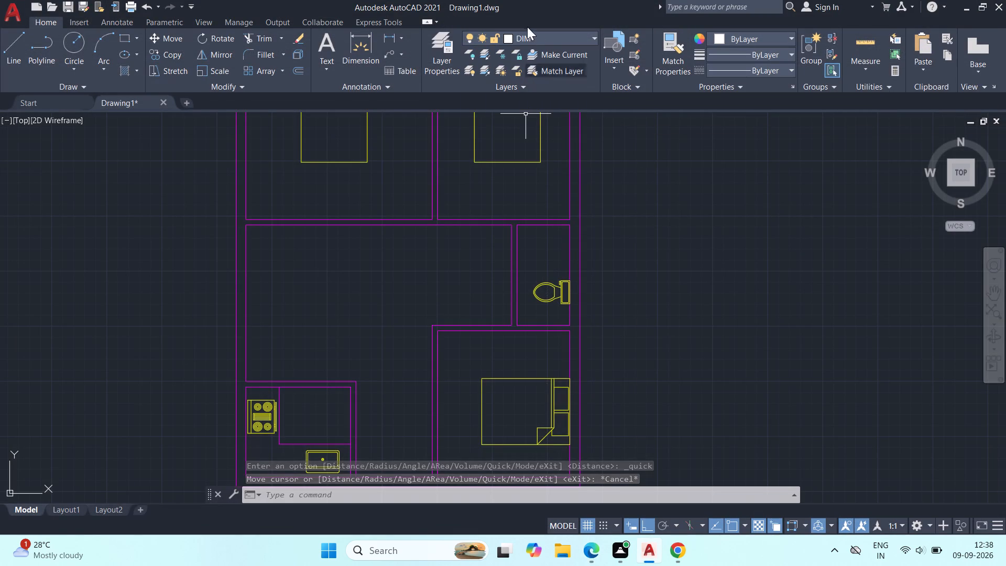
{"action": "left_click", "coordinate": [508, 36]}
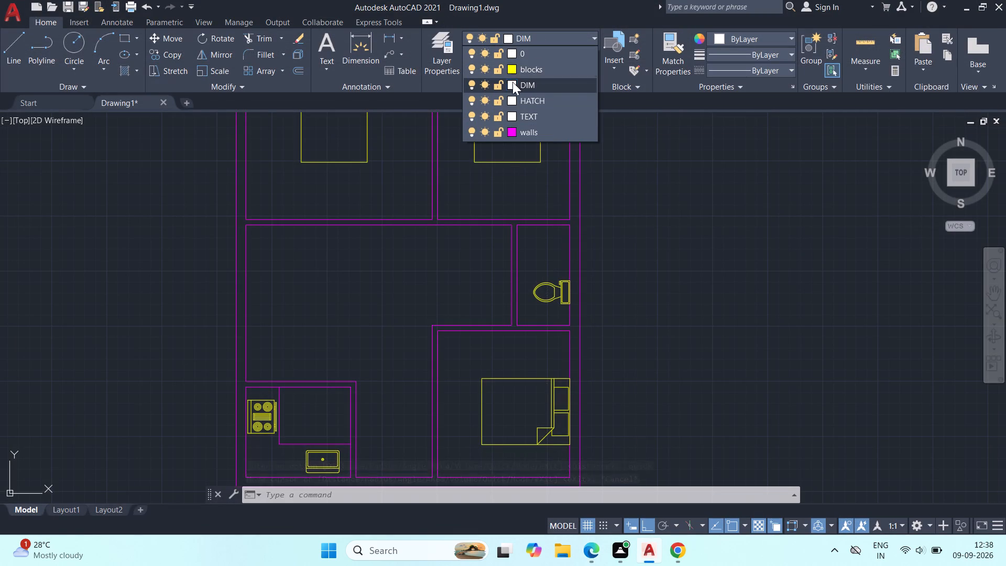
{"action": "left_click", "coordinate": [510, 83]}
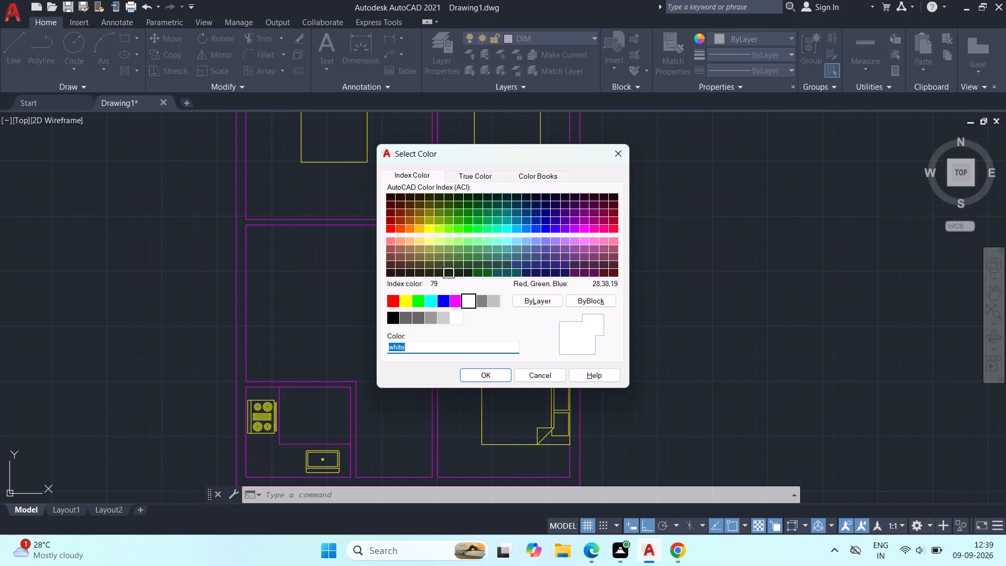
{"action": "left_click", "coordinate": [421, 302]}
{"action": "left_click", "coordinate": [487, 371]}
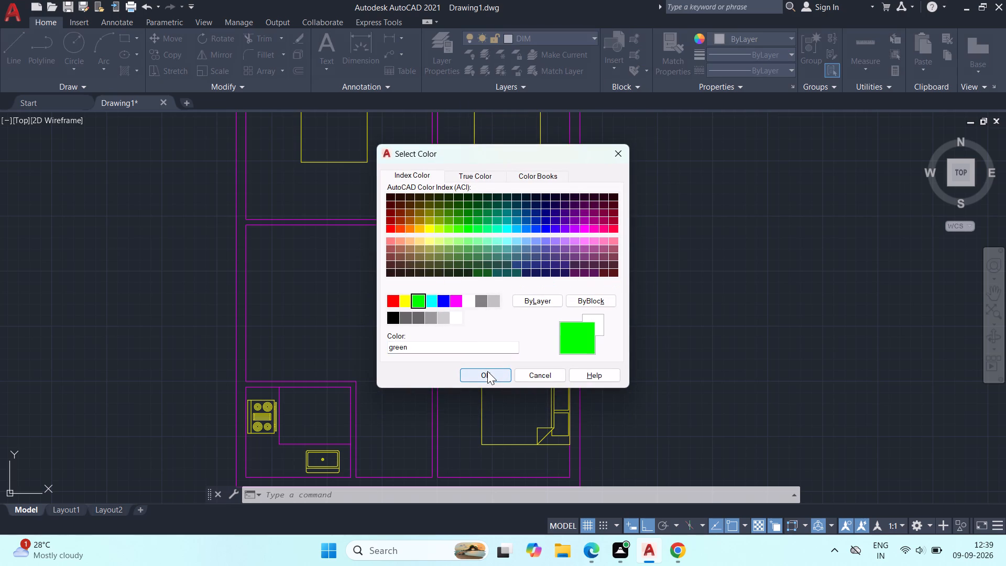
Open the ISO-25 dimension style for modification and set its text height to 5".
{"action": "middle_click_drag", "start_coordinate": [660, 239], "coordinate": [684, 350]}
{"action": "middle_click_drag", "start_coordinate": [638, 265], "coordinate": [647, 275]}
{"action": "type", "text": "DIM"}
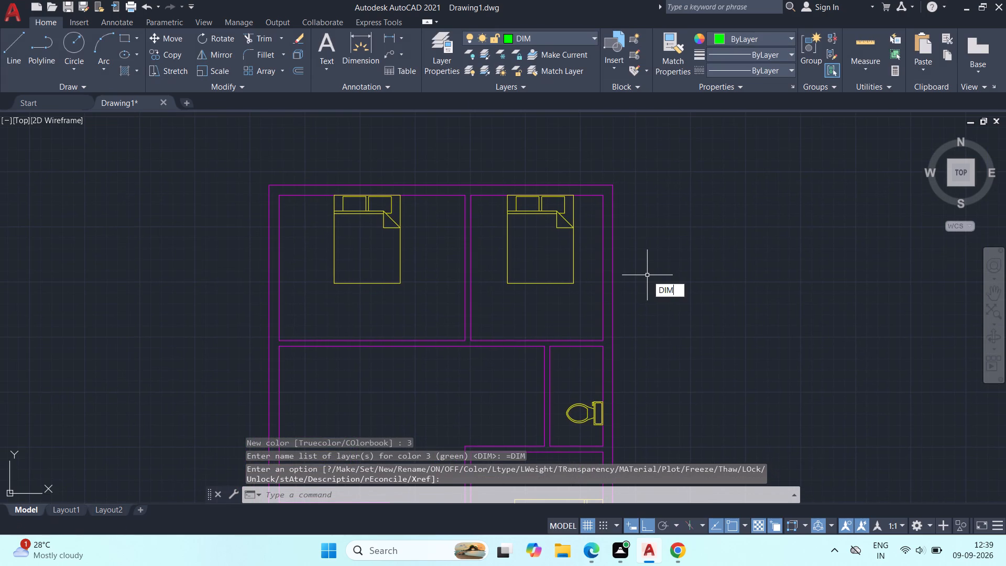
{"action": "left_click", "coordinate": [692, 329]}
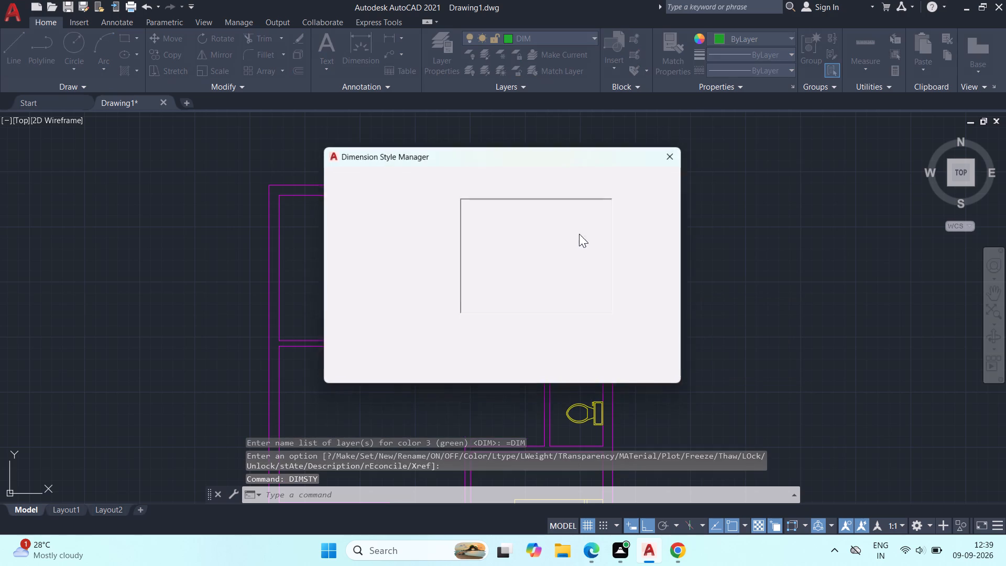
{"action": "left_click", "coordinate": [639, 242]}
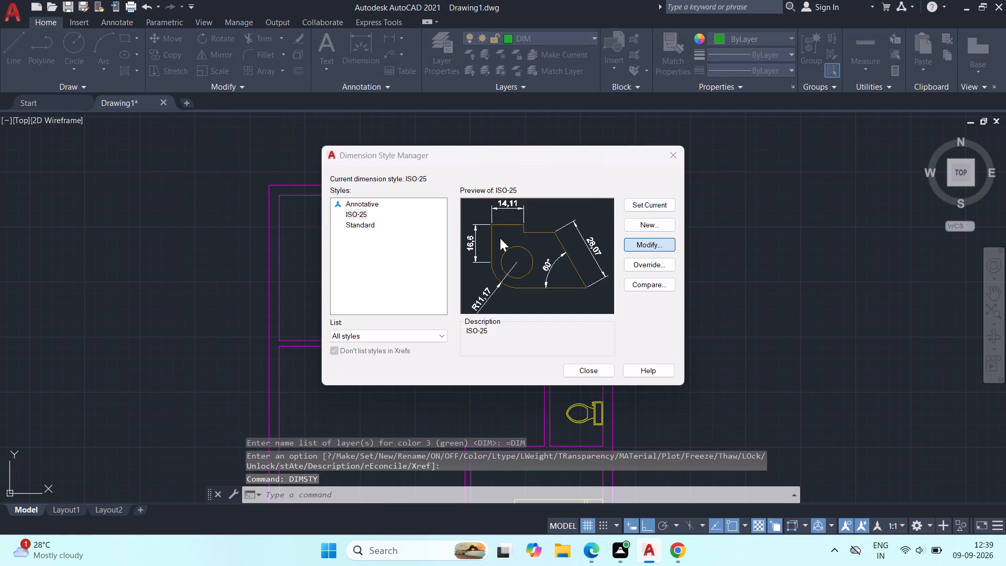
{"action": "left_click", "coordinate": [638, 245]}
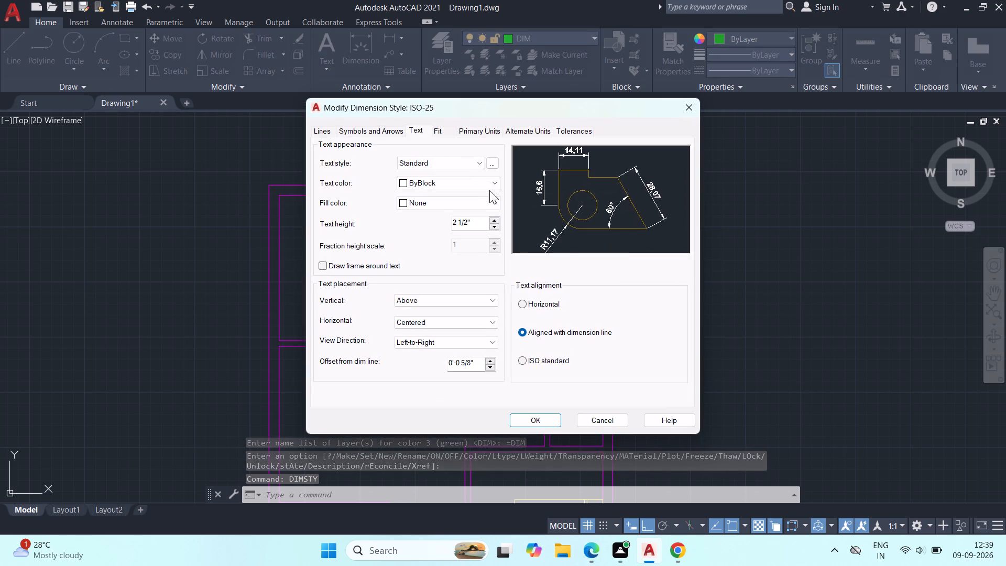
{"action": "left_click_drag", "start_coordinate": [476, 226], "coordinate": [463, 226]}
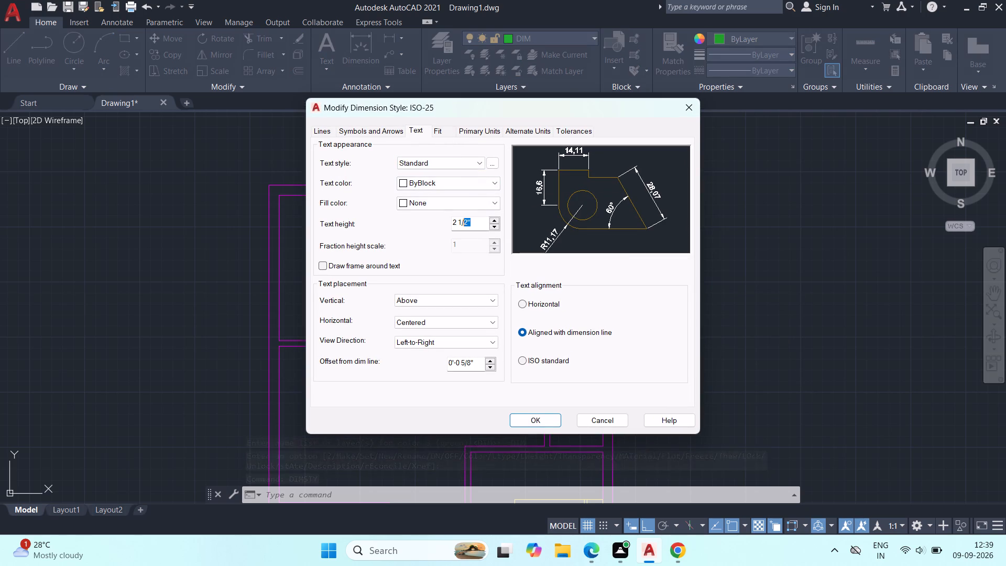
{"action": "left_click_drag", "start_coordinate": [463, 226], "coordinate": [435, 233]}
{"action": "type", "text": "5\""}
{"action": "key", "text": "Return"}
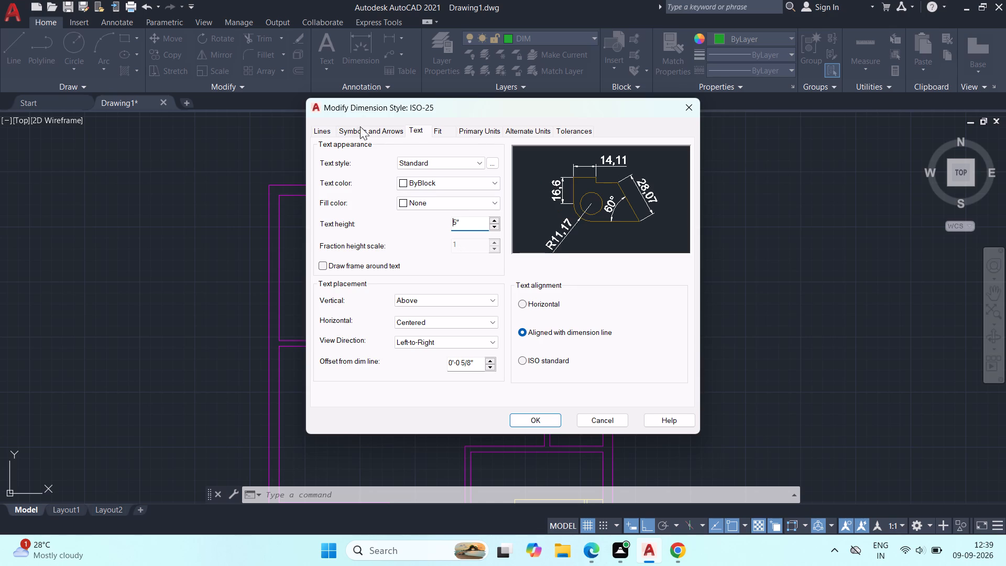
Set the ISO-25 style's arrowheads to Architectural tick with arrow size 5" and make the style current.
{"action": "left_click", "coordinate": [380, 126]}
{"action": "left_click", "coordinate": [387, 169]}
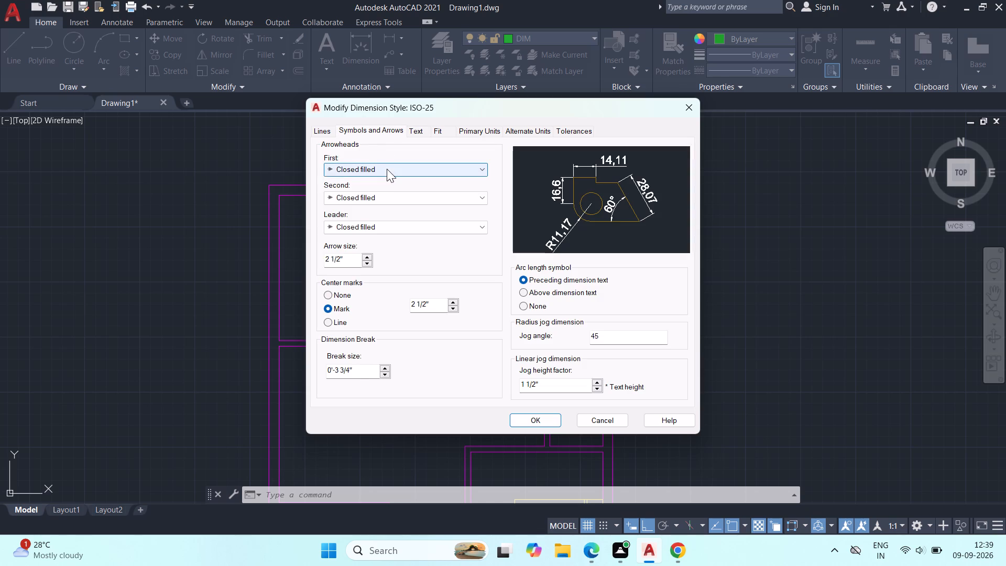
{"action": "left_click", "coordinate": [374, 224]}
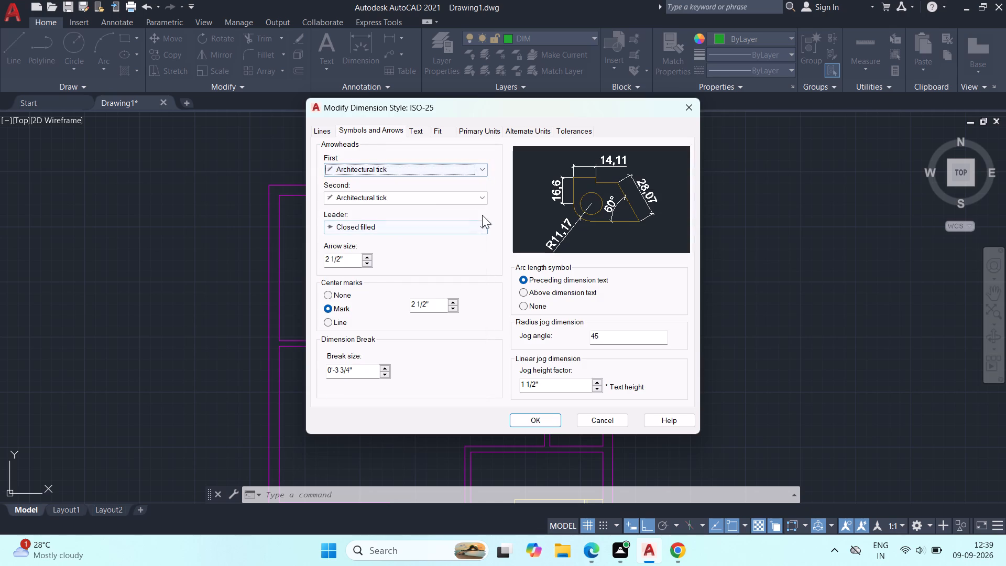
{"action": "left_click", "coordinate": [458, 195]}
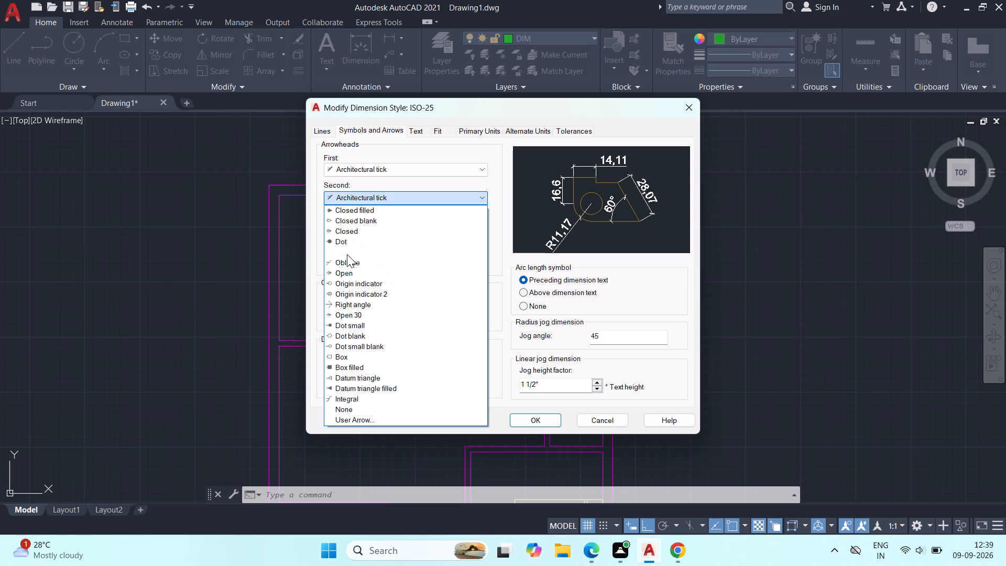
{"action": "left_click", "coordinate": [347, 254]}
{"action": "left_click_drag", "start_coordinate": [349, 262], "coordinate": [312, 269]}
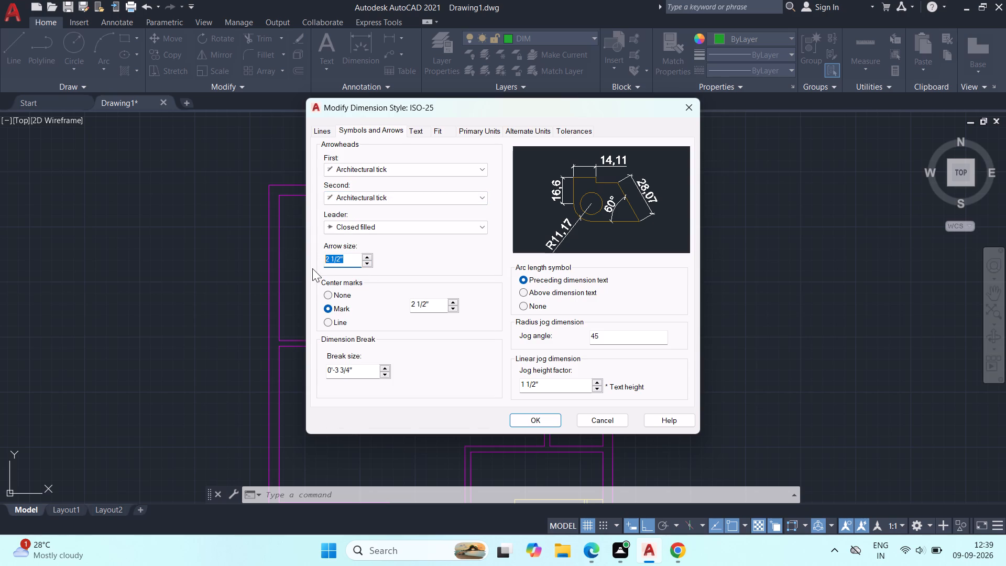
{"action": "type", "text": "5\""}
{"action": "key", "text": "Return"}
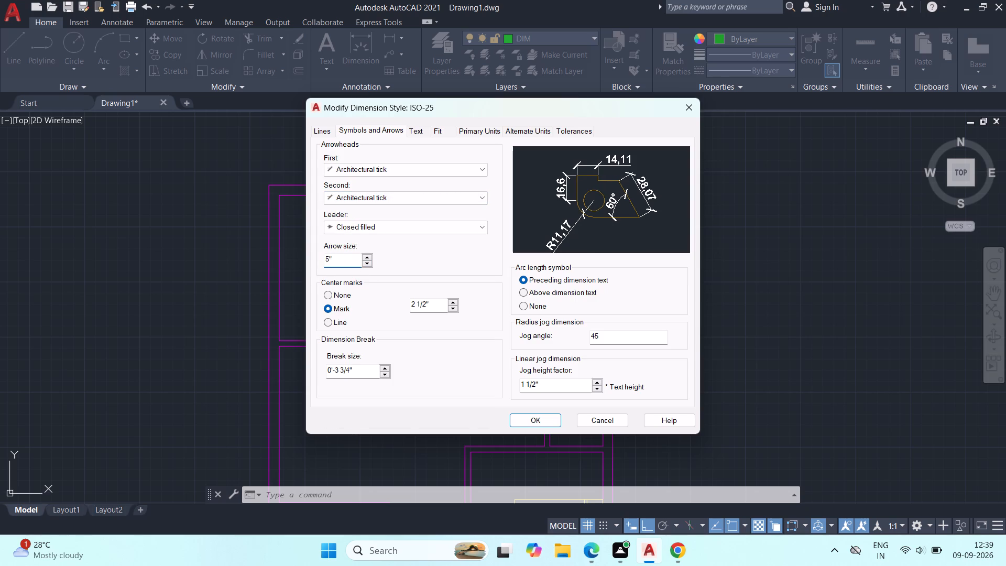
{"action": "left_click", "coordinate": [519, 418]}
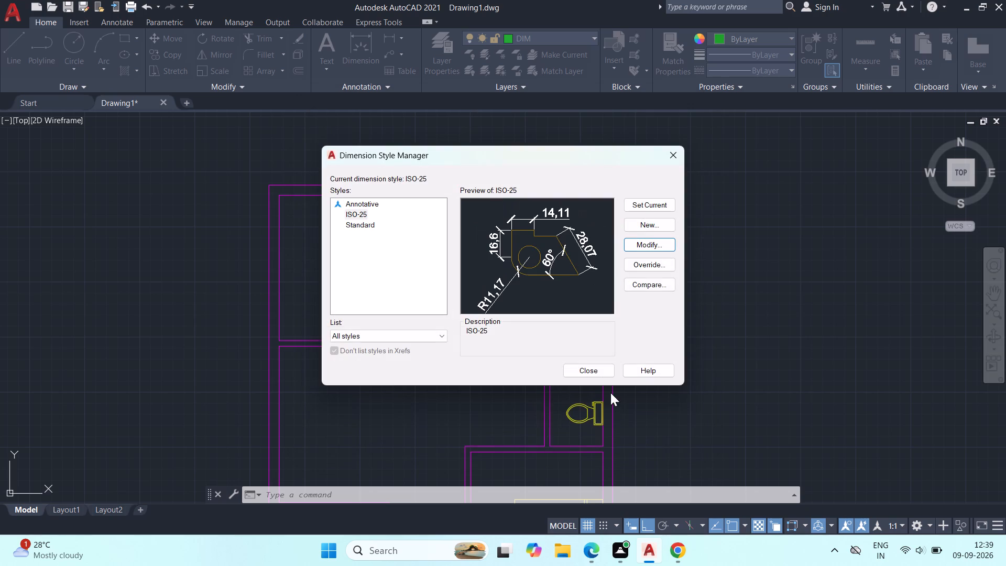
{"action": "left_click", "coordinate": [652, 198]}
{"action": "left_click", "coordinate": [650, 209]}
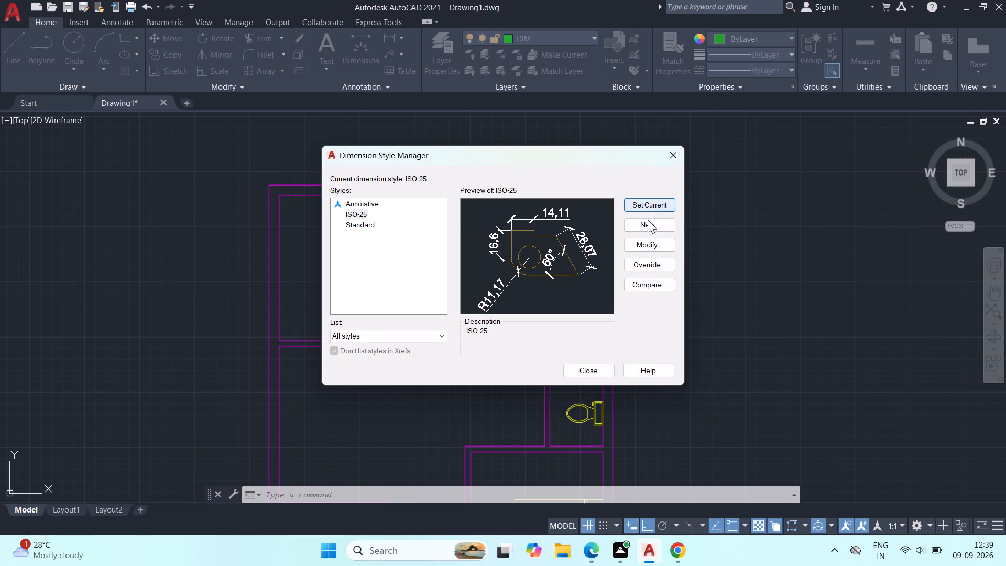
{"action": "left_click", "coordinate": [598, 371]}
Dimension the plan's overall width between the two upper outer corners, placing the dimension line above the top wall.
{"action": "scroll", "coordinate": [426, 220], "scroll_direction": "up", "scroll_amount": 1}
{"action": "middle_click_drag", "start_coordinate": [426, 223], "coordinate": [434, 272]}
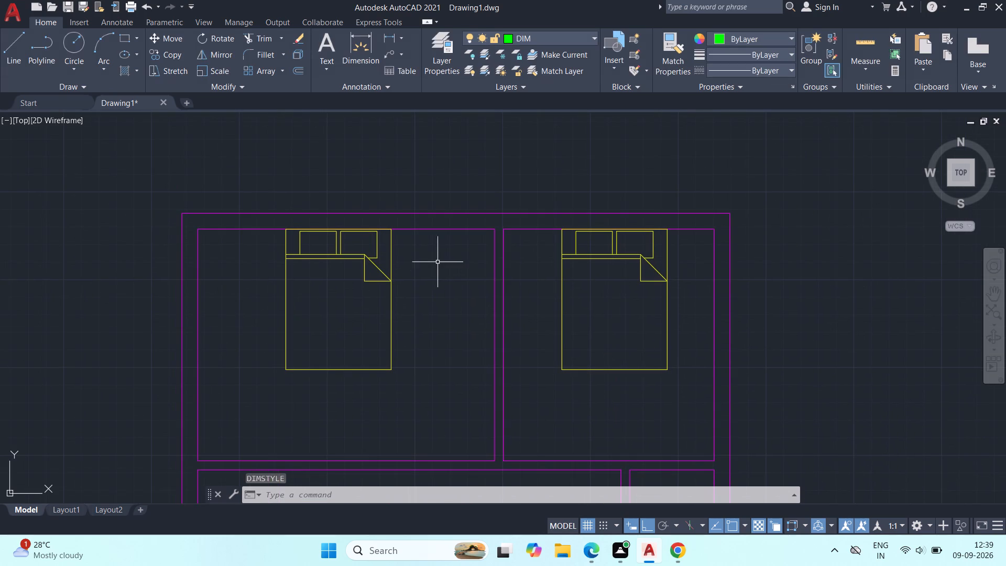
{"action": "left_click", "coordinate": [364, 44]}
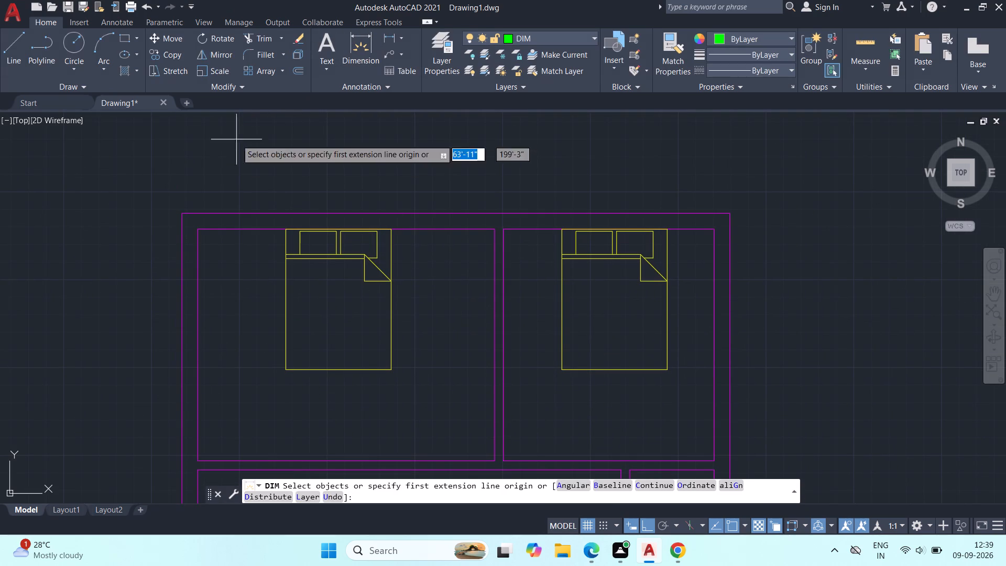
{"action": "left_click", "coordinate": [182, 215]}
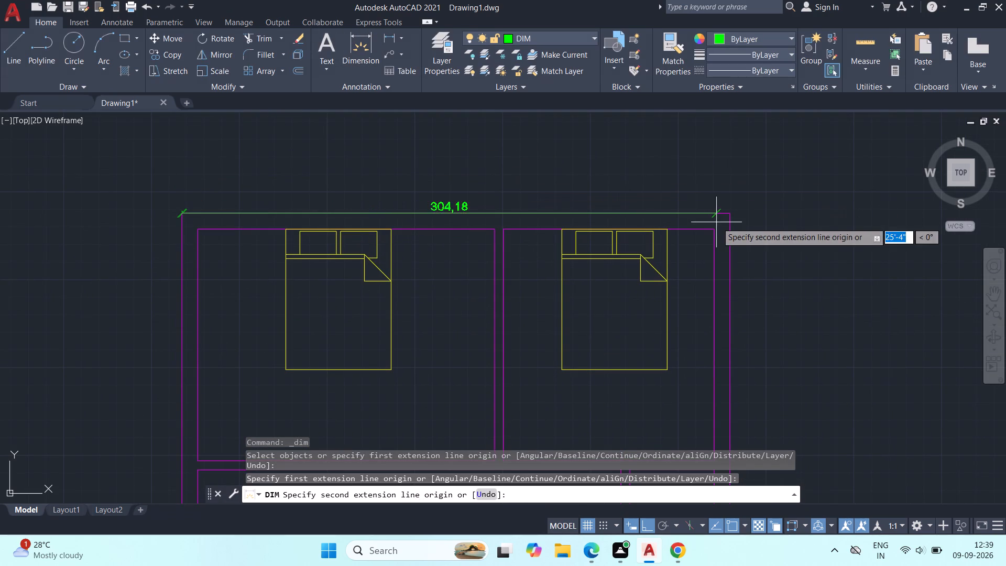
{"action": "left_click", "coordinate": [728, 213]}
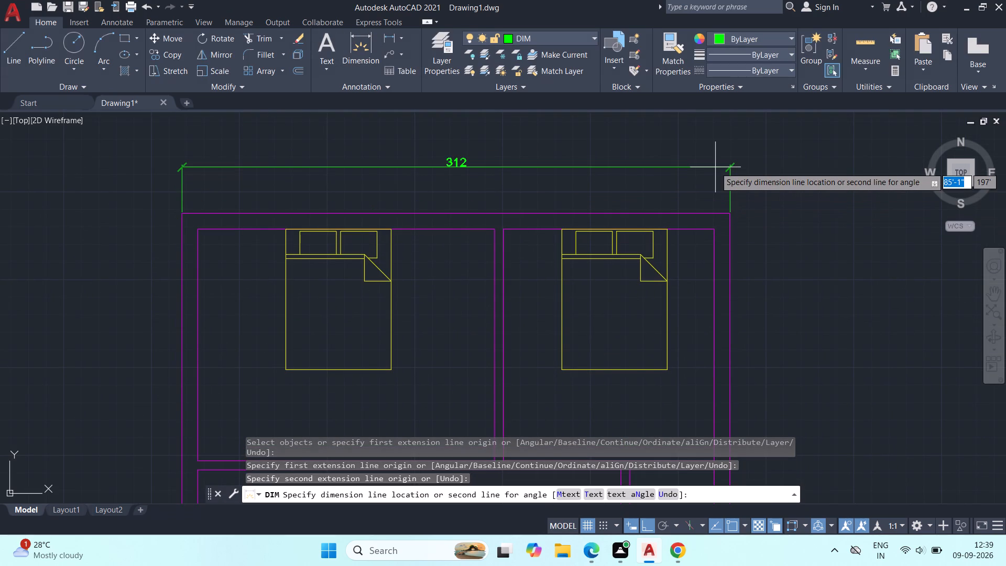
{"action": "left_click", "coordinate": [715, 179]}
{"action": "key", "text": "Escape"}
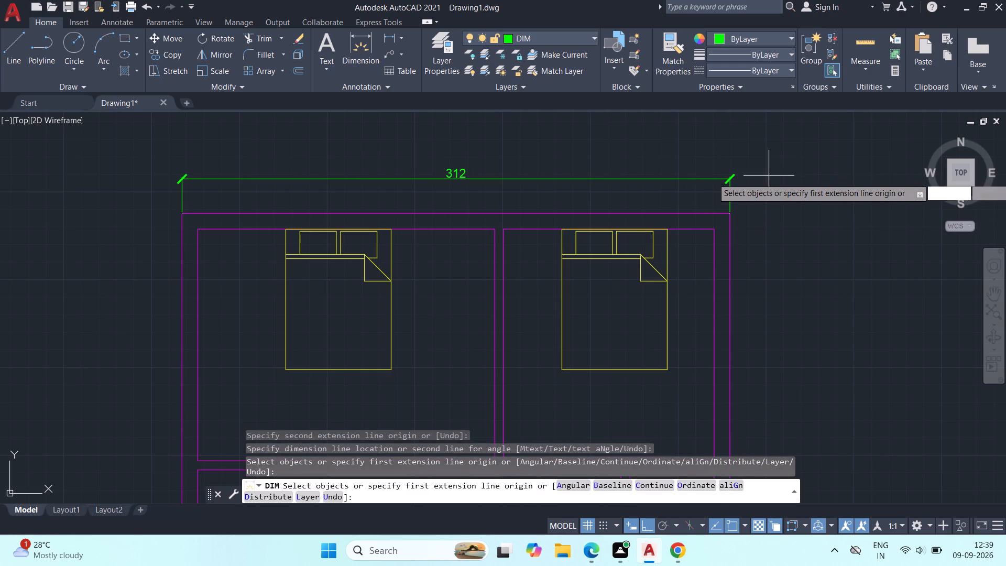
Change the ISO-25 style's primary units to Architectural with precision 0'-0 1/2" and set the style current.
{"action": "type", "text": "DIM"}
{"action": "left_click", "coordinate": [816, 238]}
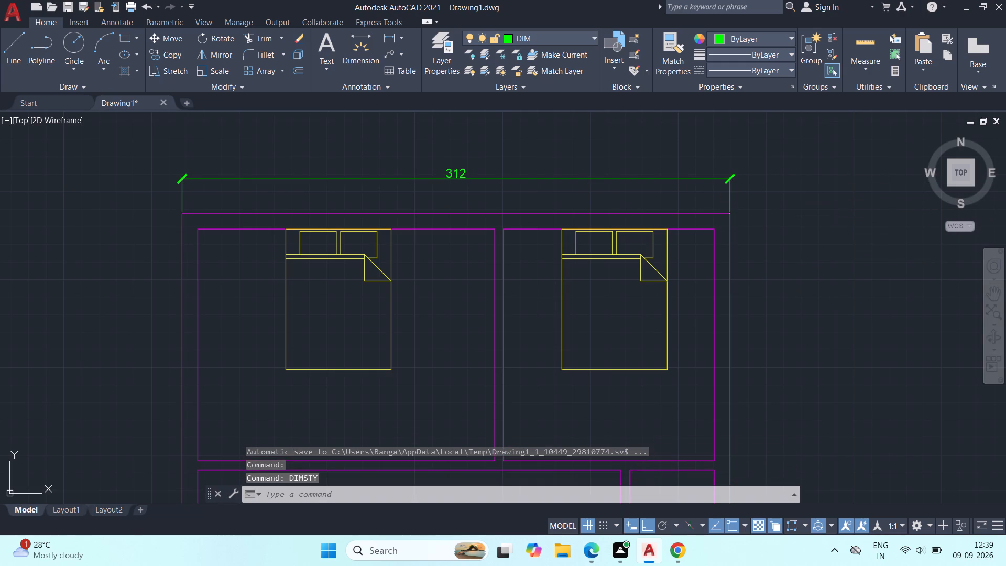
{"action": "left_click", "coordinate": [640, 240]}
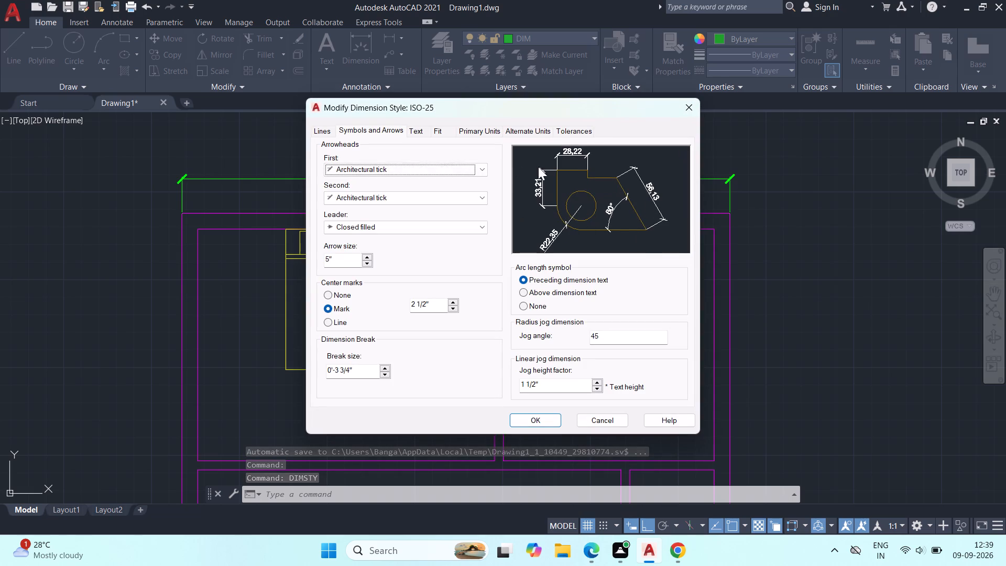
{"action": "left_click", "coordinate": [483, 130]}
{"action": "left_click", "coordinate": [477, 155]}
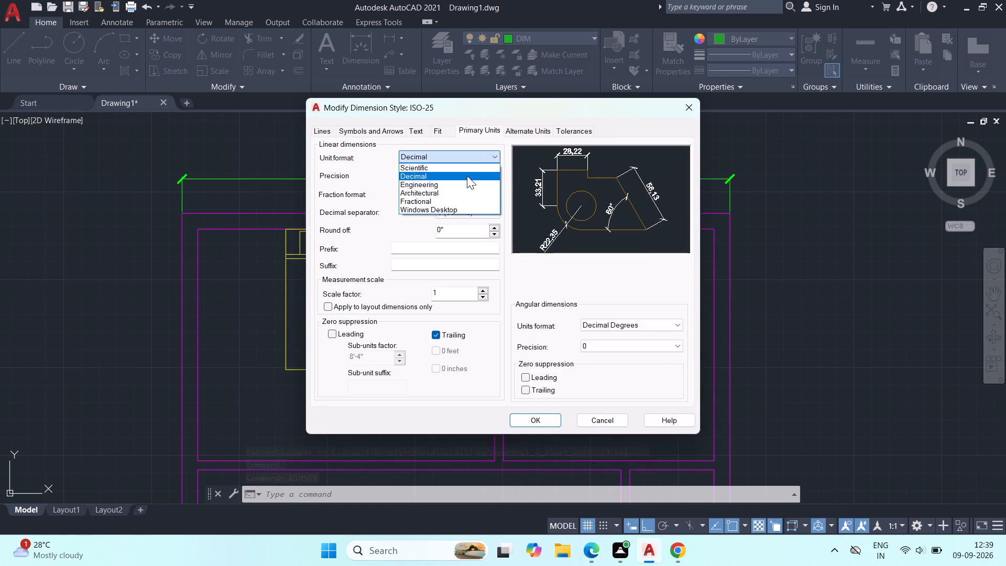
{"action": "left_click", "coordinate": [468, 190]}
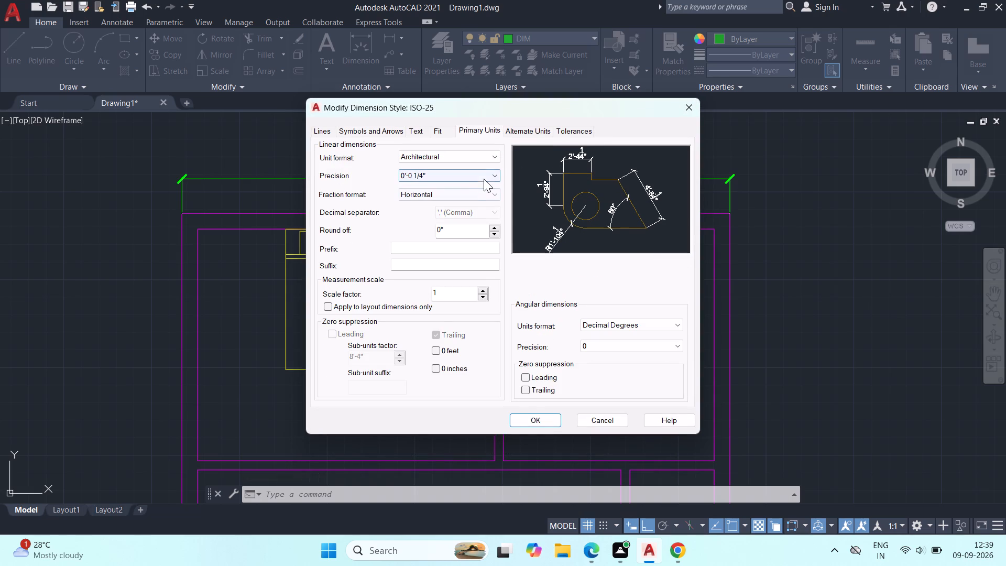
{"action": "left_click", "coordinate": [486, 178]}
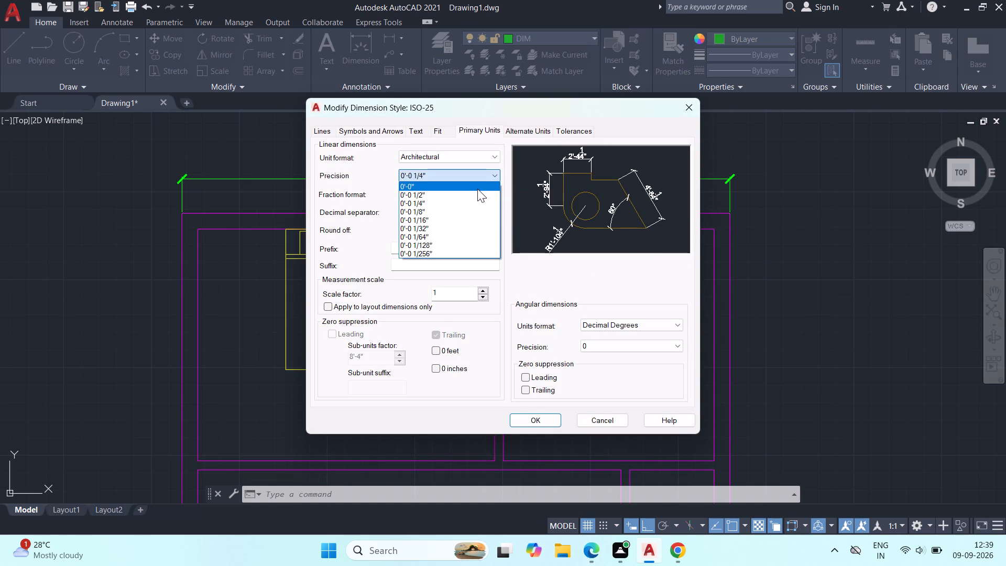
{"action": "left_click", "coordinate": [476, 197]}
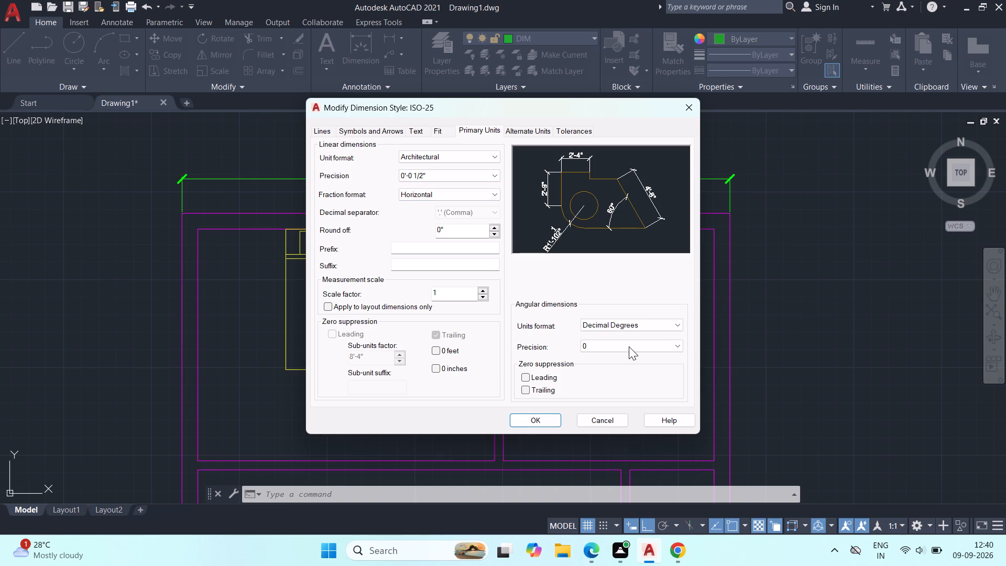
{"action": "left_click", "coordinate": [552, 418]}
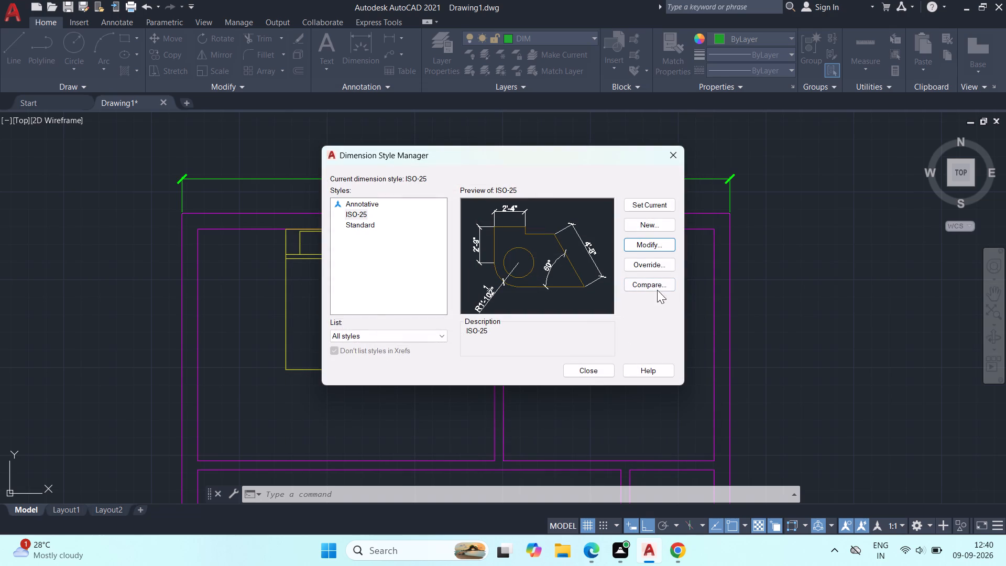
{"action": "left_click", "coordinate": [649, 205]}
{"action": "left_click", "coordinate": [594, 371]}
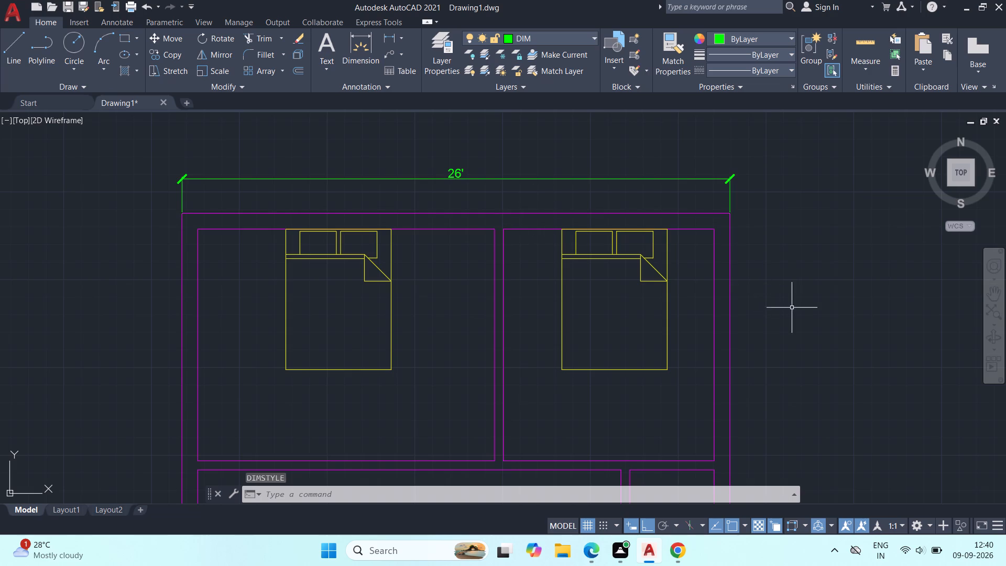
Dimension the plan's overall depth between the right-hand outer corners, placing the dimension line outside the right wall.
{"action": "middle_click_drag", "start_coordinate": [737, 272], "coordinate": [675, 225]}
{"action": "scroll", "coordinate": [676, 231], "scroll_direction": "down", "scroll_amount": 1}
{"action": "middle_click_drag", "start_coordinate": [723, 306], "coordinate": [632, 244]}
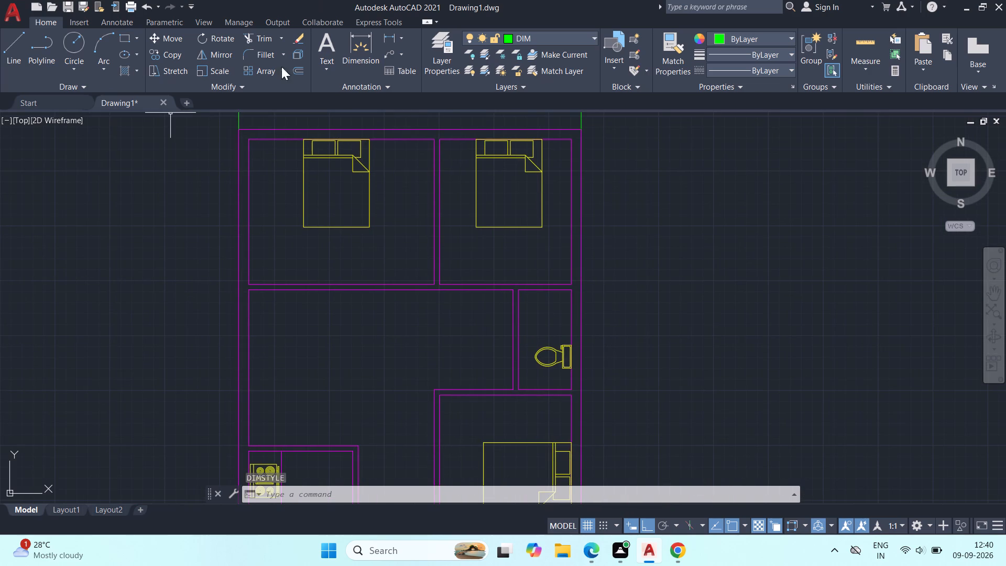
{"action": "left_click", "coordinate": [370, 34]}
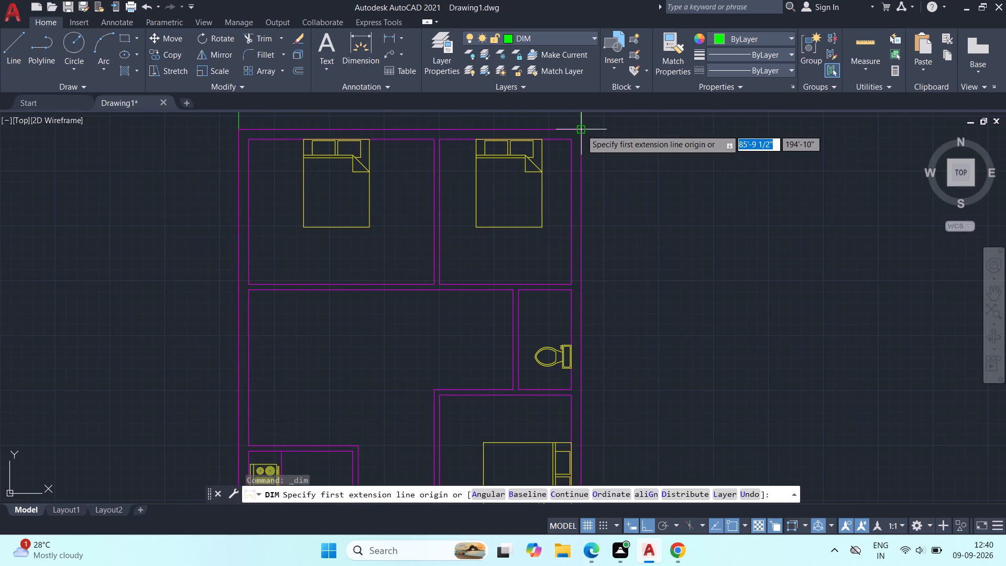
{"action": "left_click", "coordinate": [581, 129]}
{"action": "middle_click_drag", "start_coordinate": [598, 317], "coordinate": [594, 150]}
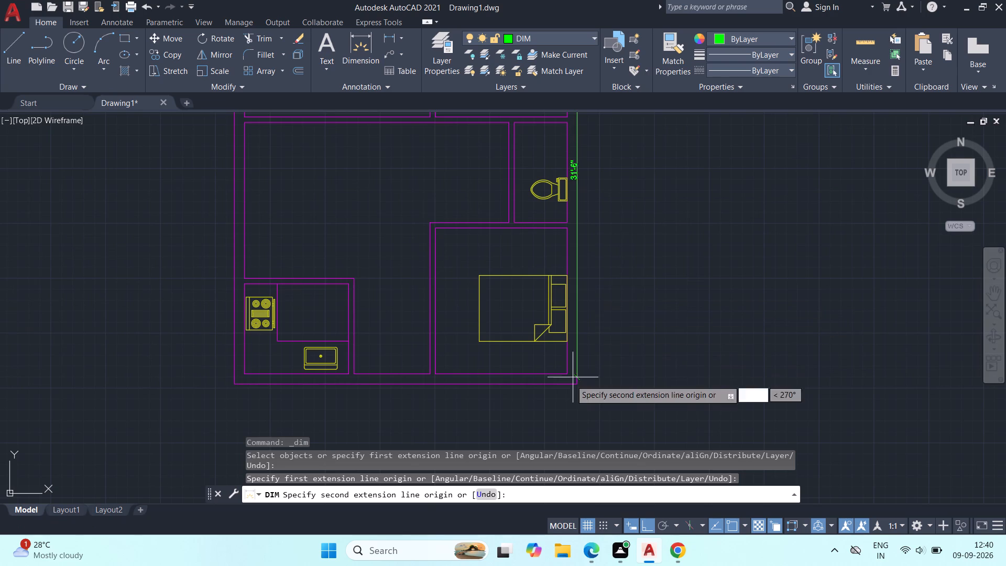
{"action": "left_click", "coordinate": [577, 384]}
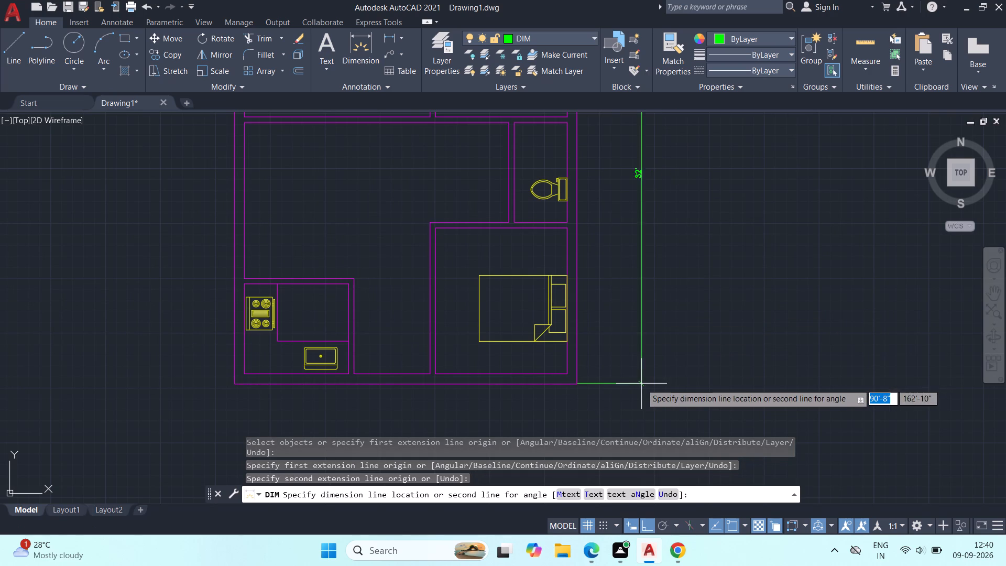
{"action": "left_click", "coordinate": [606, 383]}
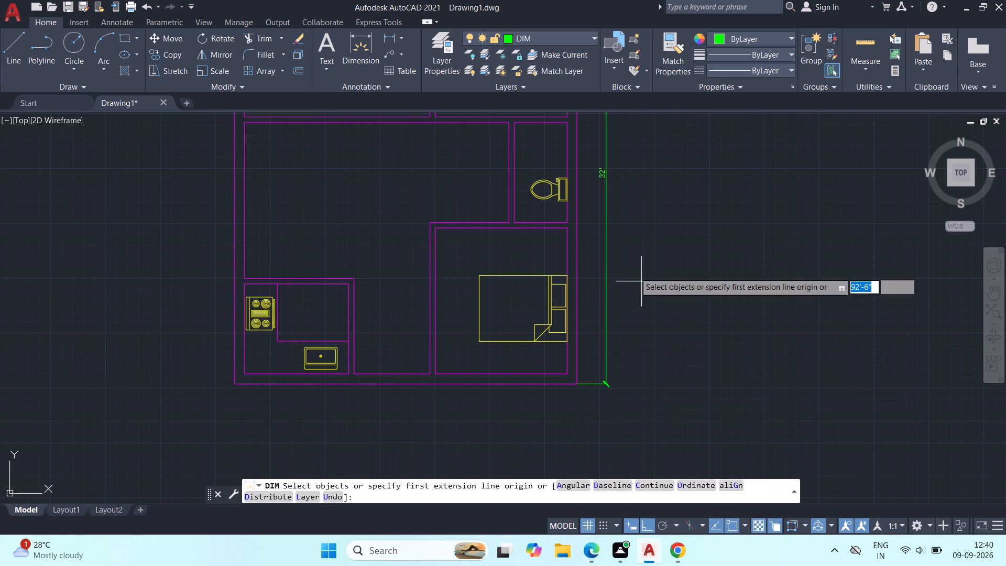
{"action": "middle_click_drag", "start_coordinate": [630, 267], "coordinate": [669, 354]}
{"action": "key", "text": "Escape"}
Change the TEXT layer's colour to red.
{"action": "middle_click_drag", "start_coordinate": [673, 263], "coordinate": [687, 355]}
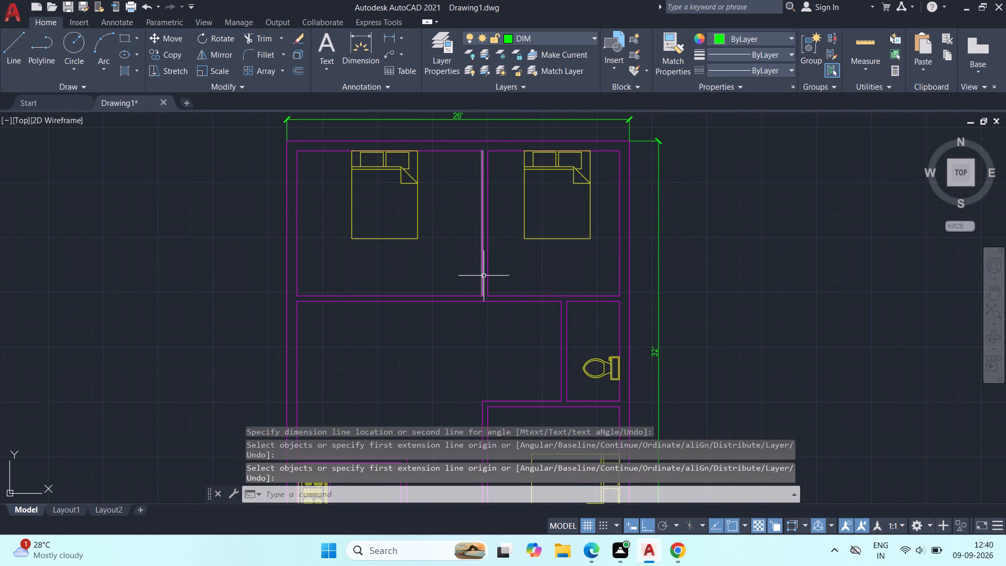
{"action": "scroll", "coordinate": [471, 270], "scroll_direction": "up", "scroll_amount": 1}
{"action": "middle_click_drag", "start_coordinate": [475, 272], "coordinate": [496, 285]}
{"action": "middle_click_drag", "start_coordinate": [434, 267], "coordinate": [453, 302]}
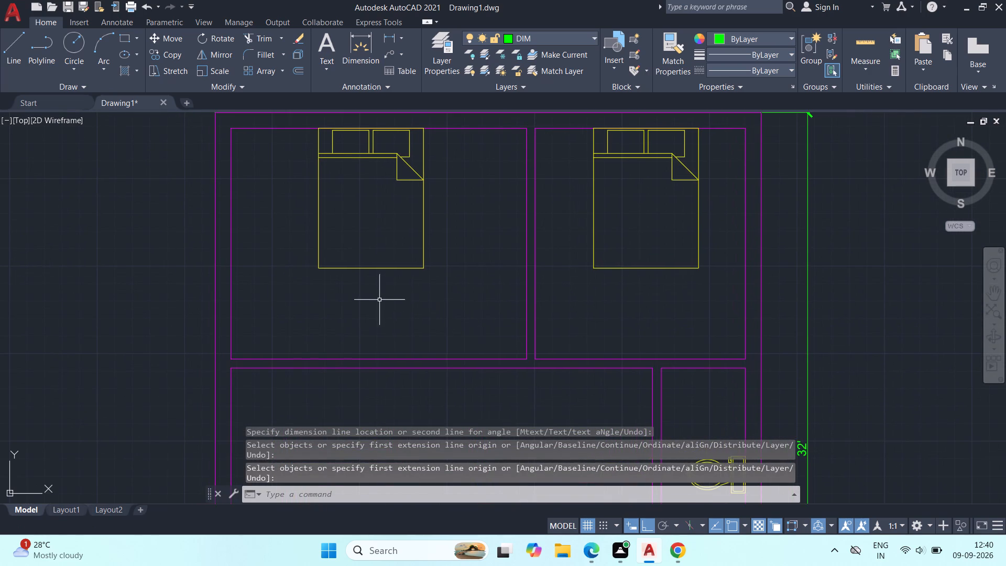
{"action": "middle_click_drag", "start_coordinate": [438, 329], "coordinate": [456, 331]}
{"action": "left_click", "coordinate": [579, 35]}
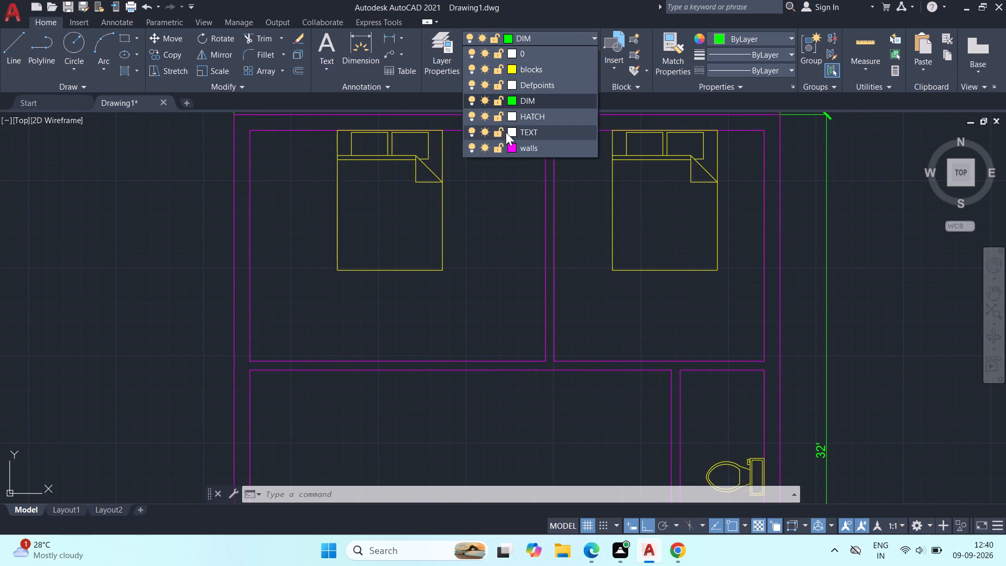
{"action": "left_click", "coordinate": [508, 130]}
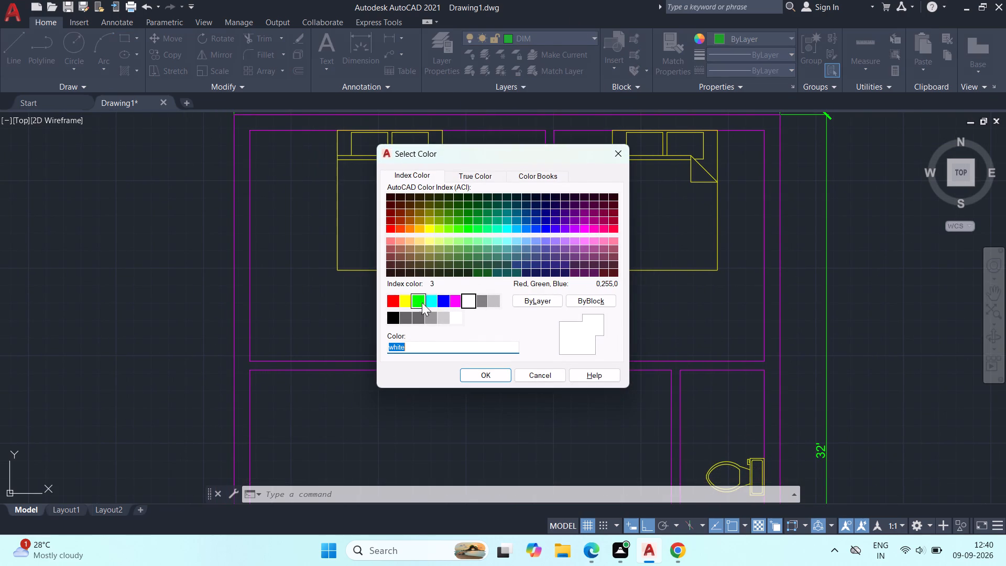
{"action": "left_click", "coordinate": [395, 300]}
{"action": "left_click", "coordinate": [488, 371]}
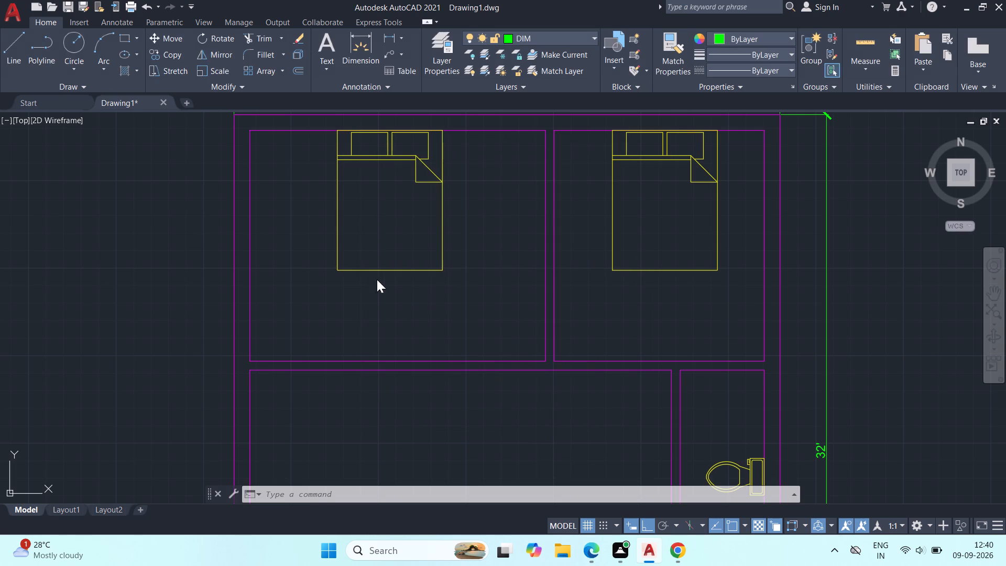
Start a multiline text box below the bed in the plan's upper-left bedroom, with 5" text height and red colour.
{"action": "scroll", "coordinate": [385, 285], "scroll_direction": "up", "scroll_amount": 1}
{"action": "middle_click_drag", "start_coordinate": [409, 305], "coordinate": [409, 262]}
{"action": "key", "text": "m"}
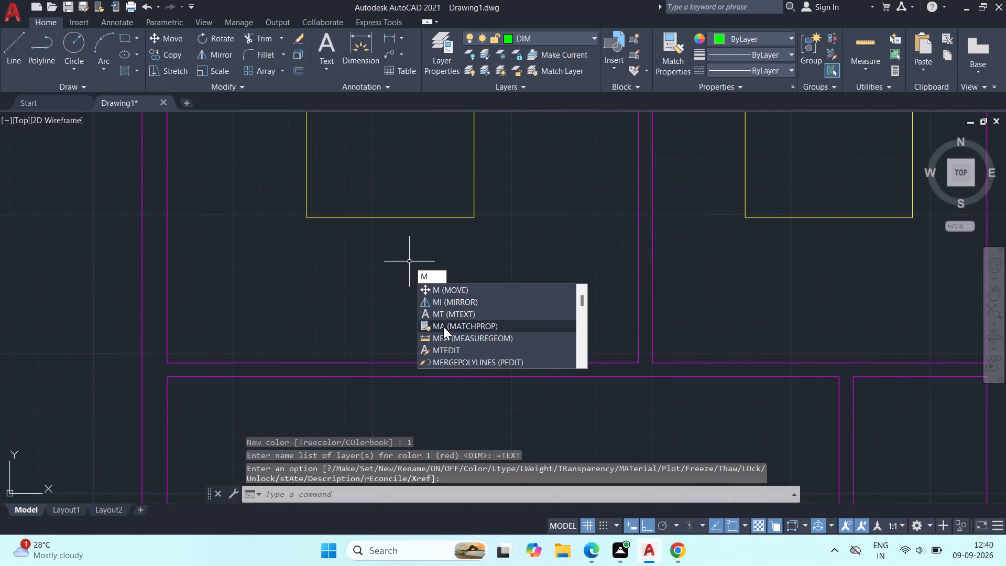
{"action": "left_click", "coordinate": [445, 317]}
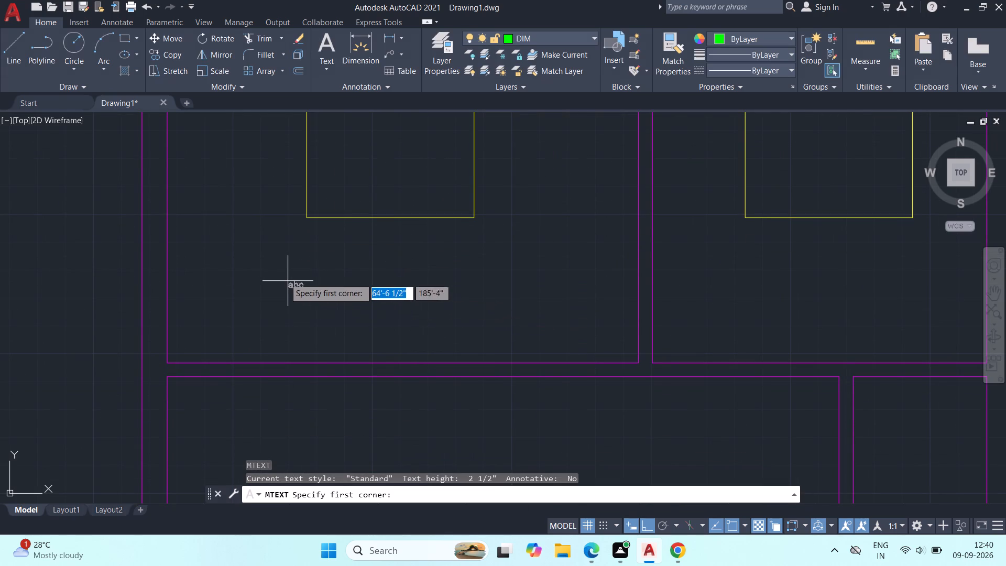
{"action": "left_click", "coordinate": [299, 259]}
{"action": "left_click", "coordinate": [488, 313]}
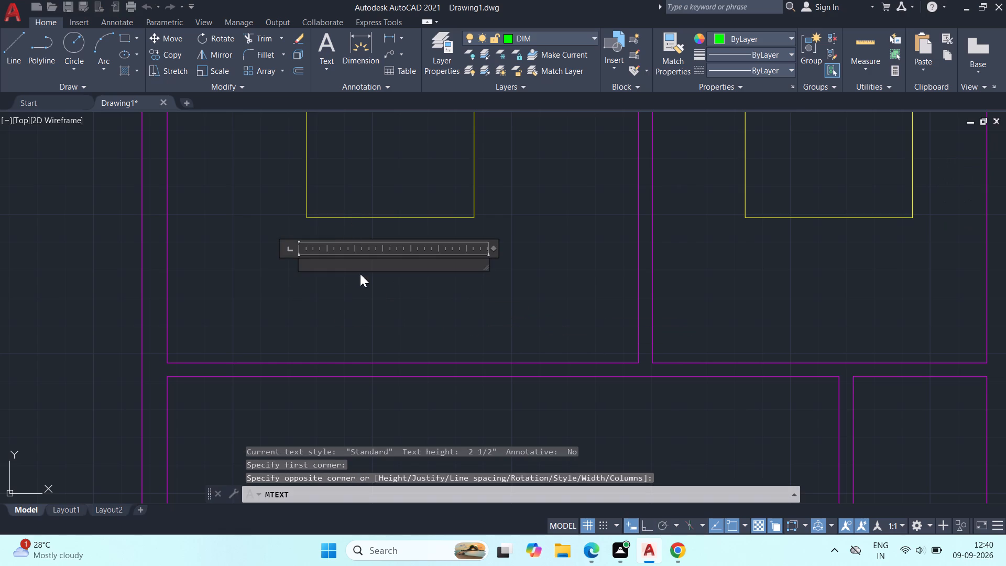
{"action": "scroll", "coordinate": [312, 265], "scroll_direction": "up", "scroll_amount": 2}
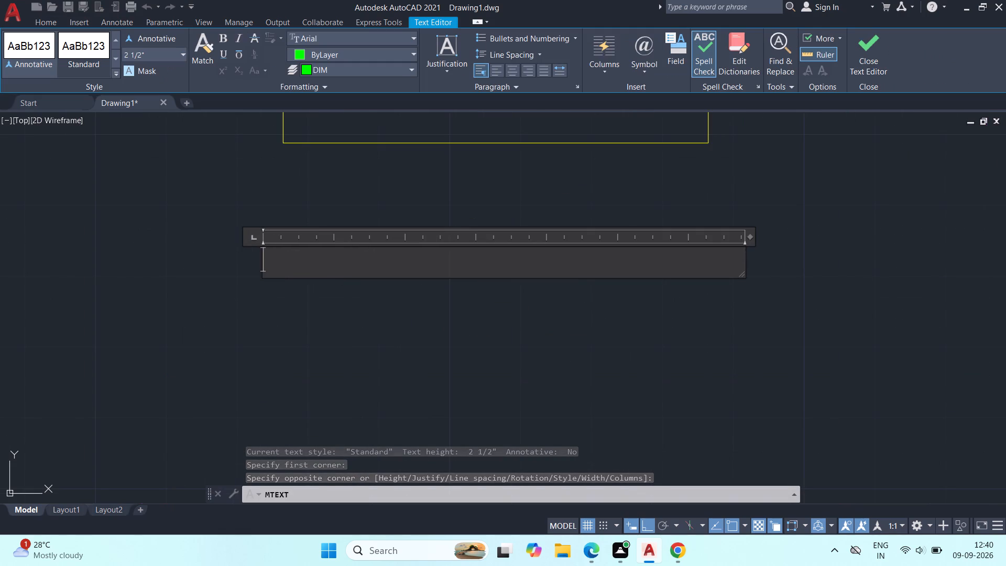
{"action": "left_click_drag", "start_coordinate": [155, 58], "coordinate": [117, 58]}
{"action": "type", "text": "5\""}
{"action": "key", "text": "Return"}
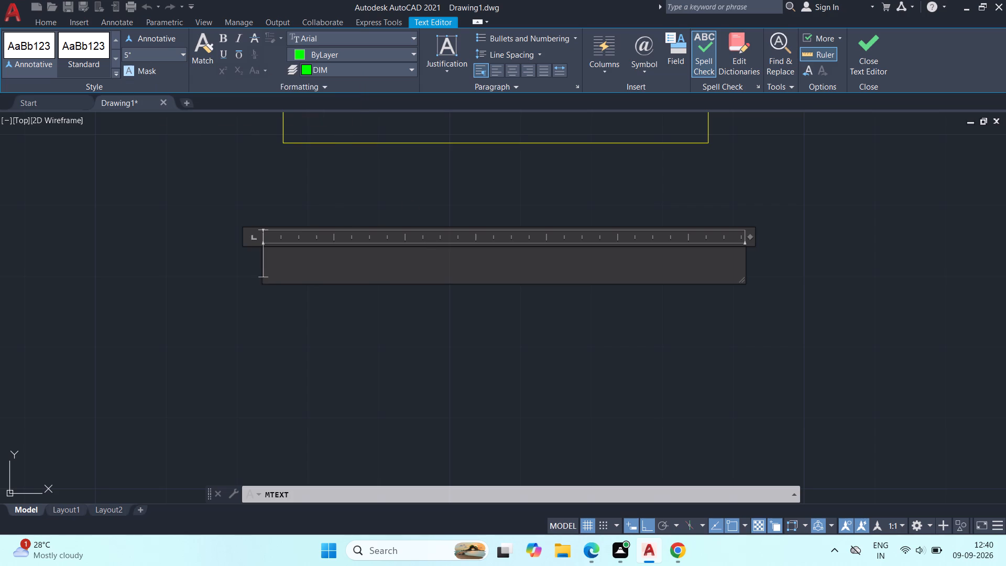
{"action": "left_click", "coordinate": [409, 50]}
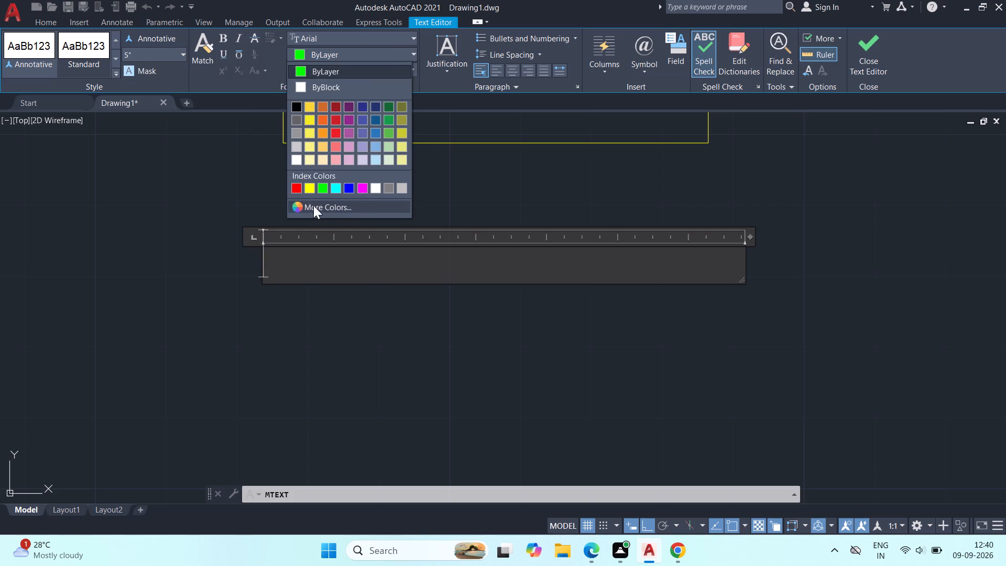
{"action": "left_click", "coordinate": [296, 185]}
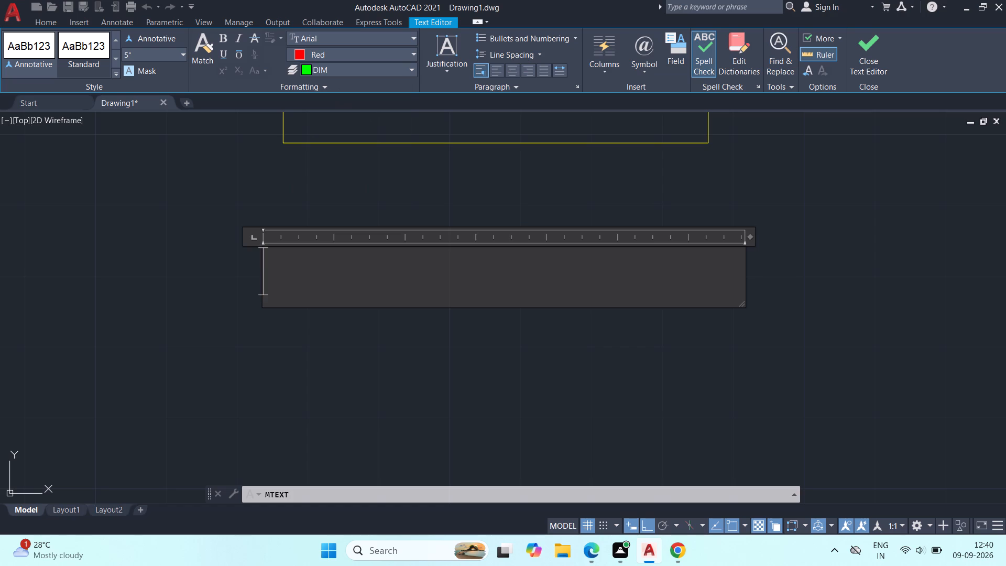
Enter the room label "BEDROOM - 1" with "14'1" X 11'0"" on a second line and finish the text.
{"action": "type", "text": "BEDROOM"}
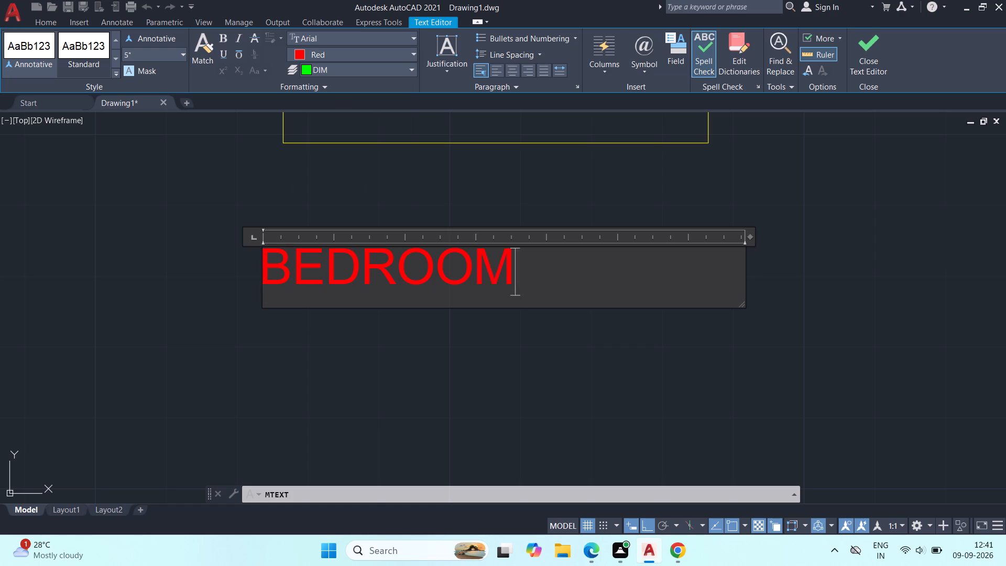
{"action": "key", "text": "space"}
{"action": "type", "text": "- 1"}
{"action": "key", "text": "space"}
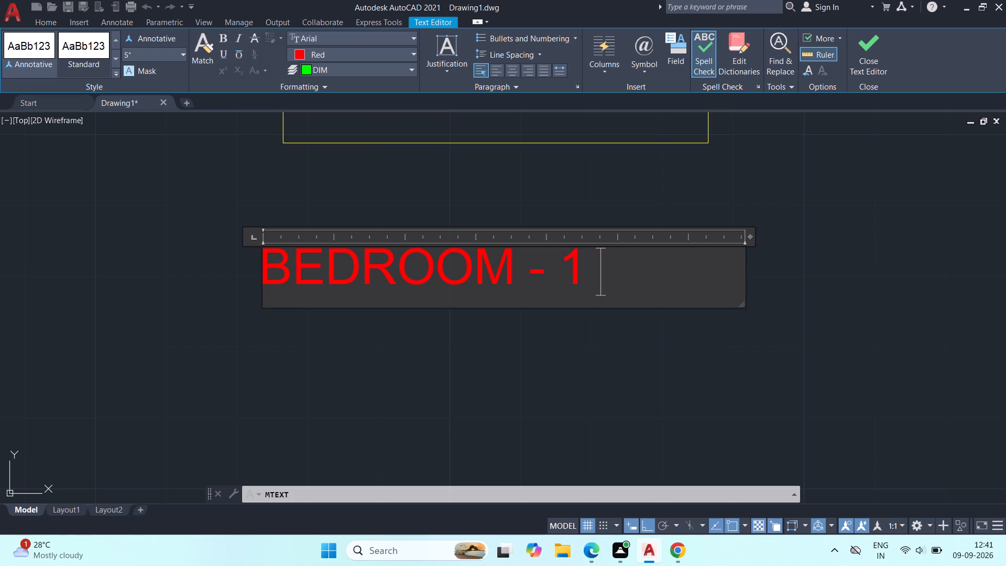
{"action": "key", "text": "Return"}
{"action": "type", "text": "14"}
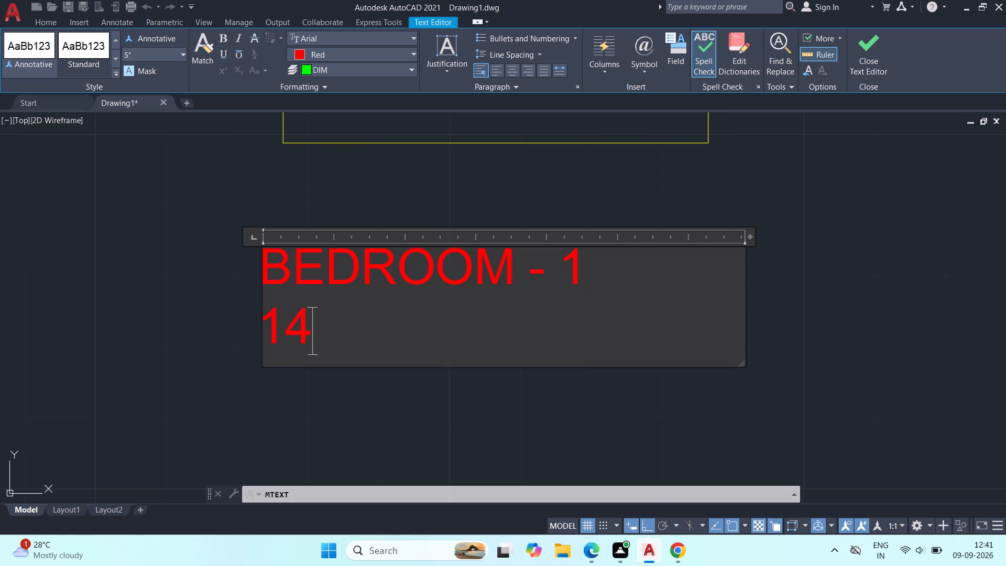
{"action": "key", "text": "apostrophe"}
{"action": "type", "text": "1\""}
{"action": "key", "text": "space"}
{"action": "type", "text": "X"}
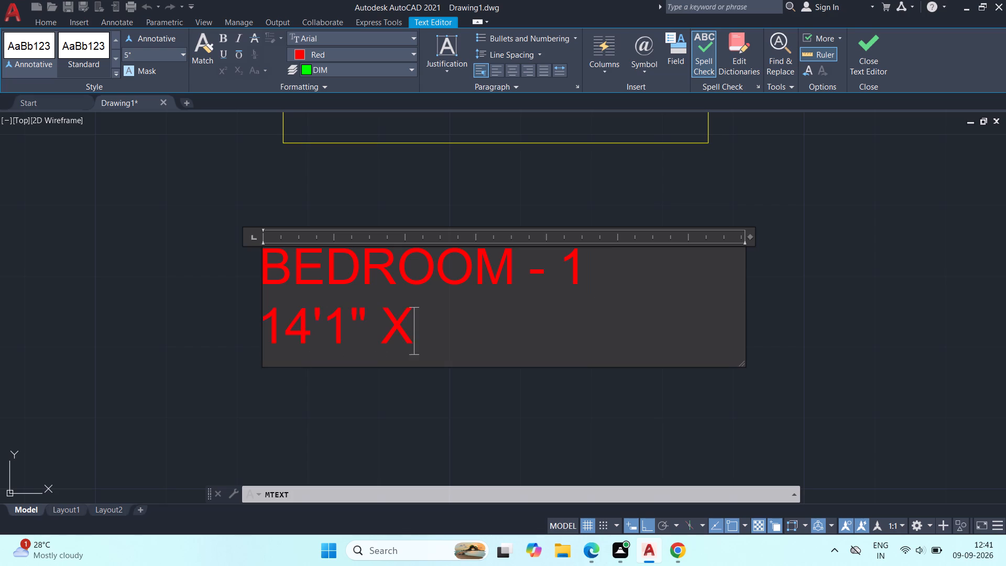
{"action": "key", "text": "space"}
{"action": "type", "text": "11'"}
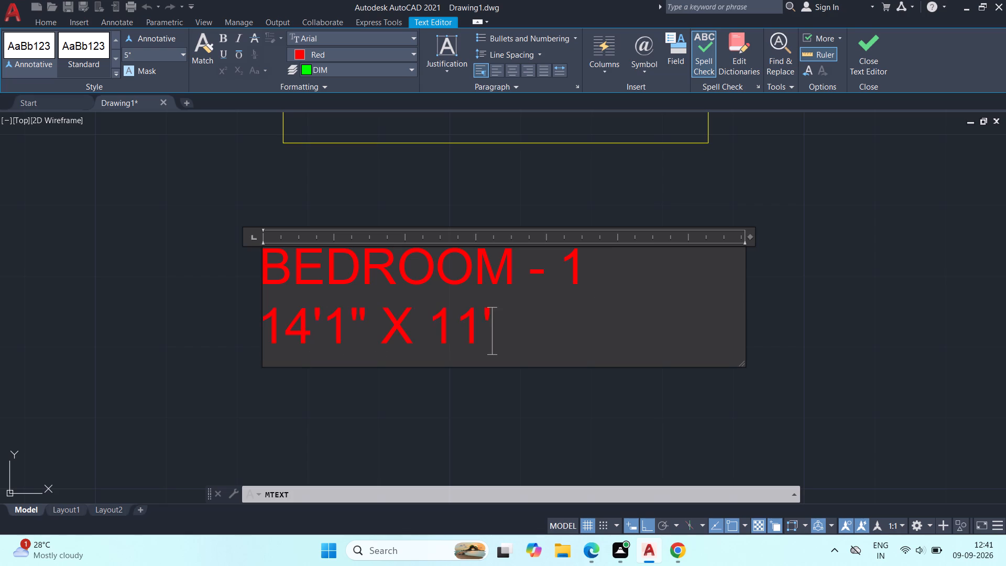
{"action": "type", "text": "0\""}
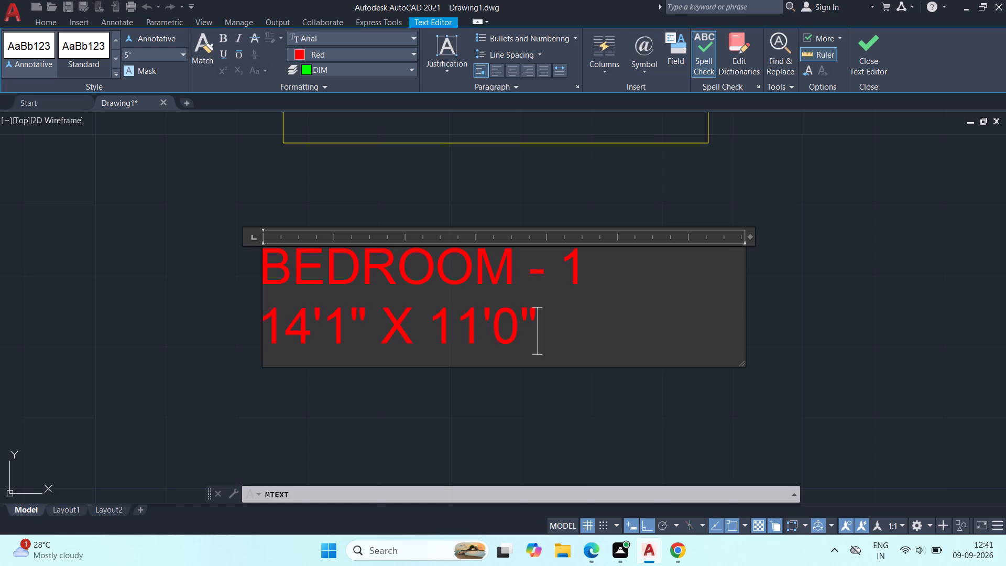
{"action": "left_click", "coordinate": [798, 320]}
Copy the bedroom label into the upper-right bedroom, the toilet room and the kitchen, turning Ortho off for the last two placements.
{"action": "scroll", "coordinate": [768, 317], "scroll_direction": "down", "scroll_amount": 4}
{"action": "middle_click_drag", "start_coordinate": [753, 327], "coordinate": [499, 324]}
{"action": "left_click", "coordinate": [448, 316]}
{"action": "key", "text": "c"}
{"action": "type", "text": "O"}
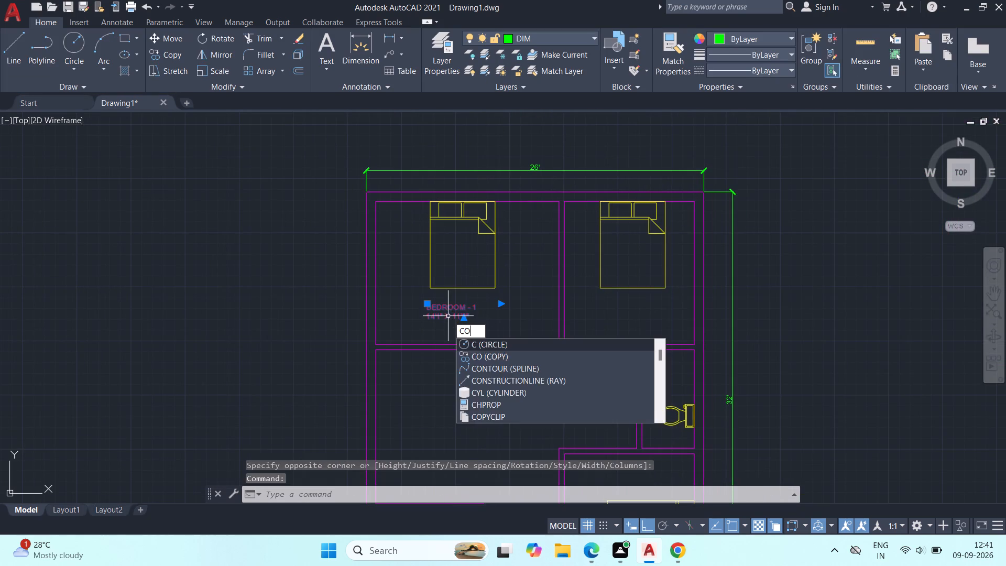
{"action": "key", "text": "space"}
{"action": "left_click", "coordinate": [444, 312]}
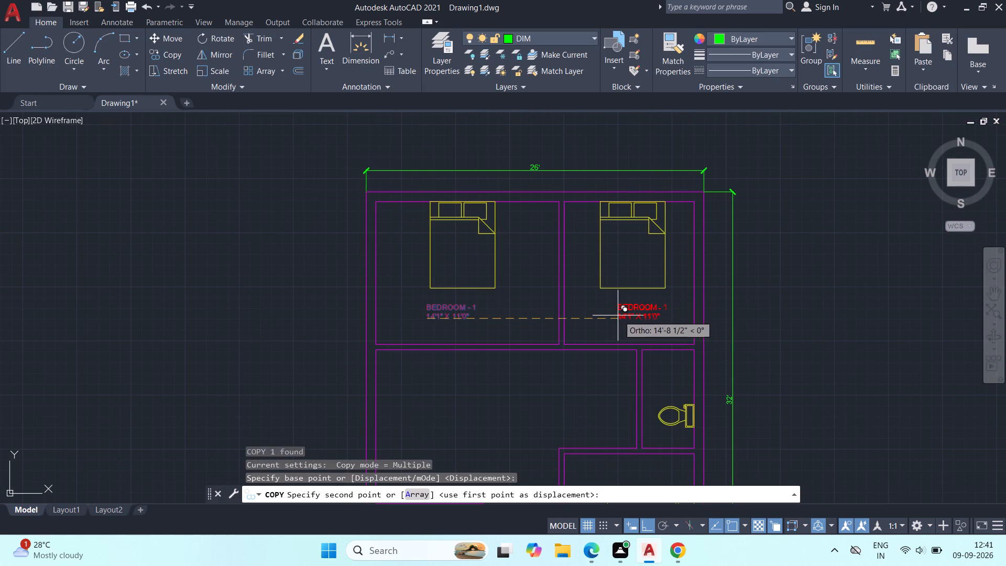
{"action": "left_click", "coordinate": [618, 315]}
{"action": "middle_click_drag", "start_coordinate": [565, 412], "coordinate": [547, 279]}
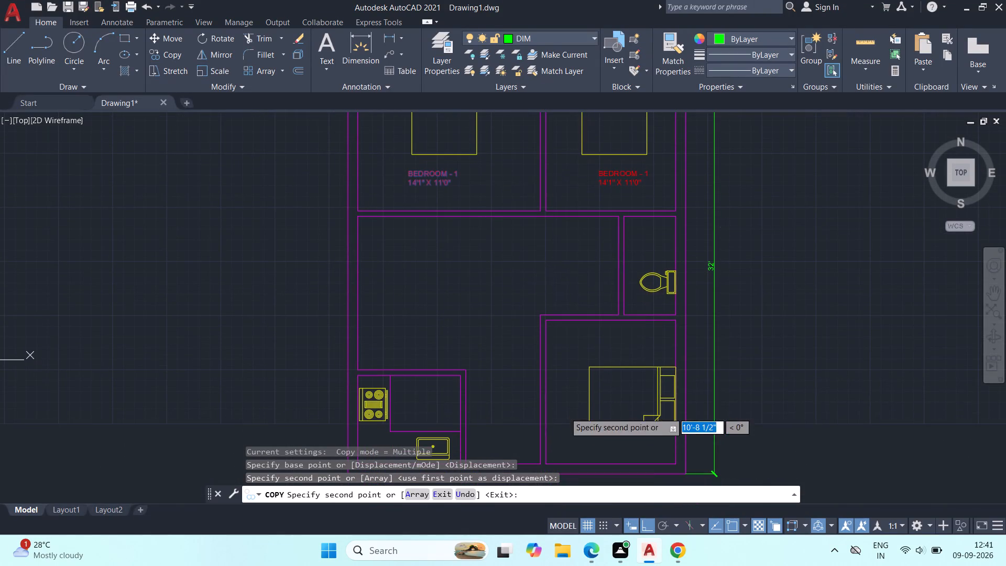
{"action": "left_click", "coordinate": [650, 532]}
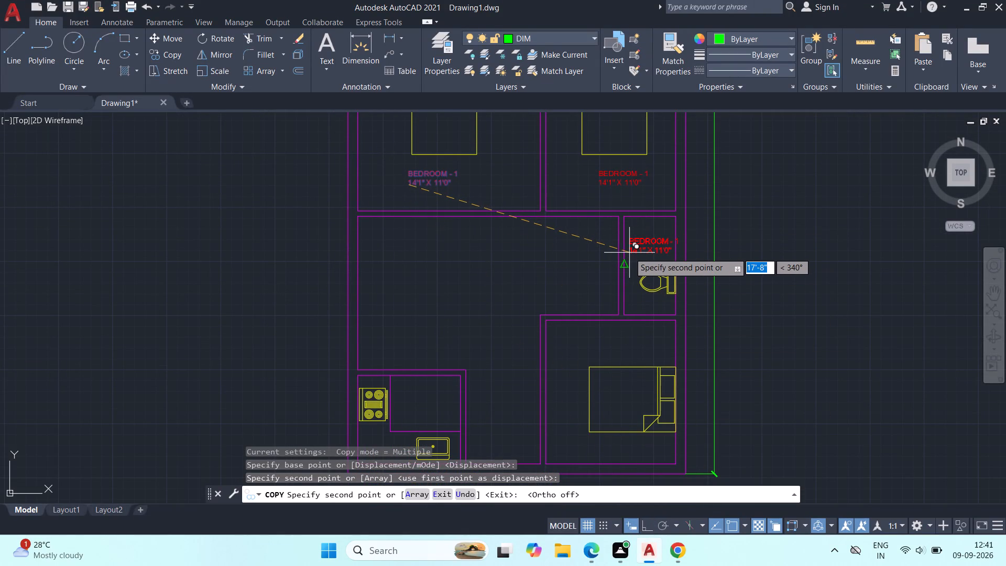
{"action": "left_click", "coordinate": [629, 253]}
{"action": "middle_click_drag", "start_coordinate": [592, 360], "coordinate": [647, 297]}
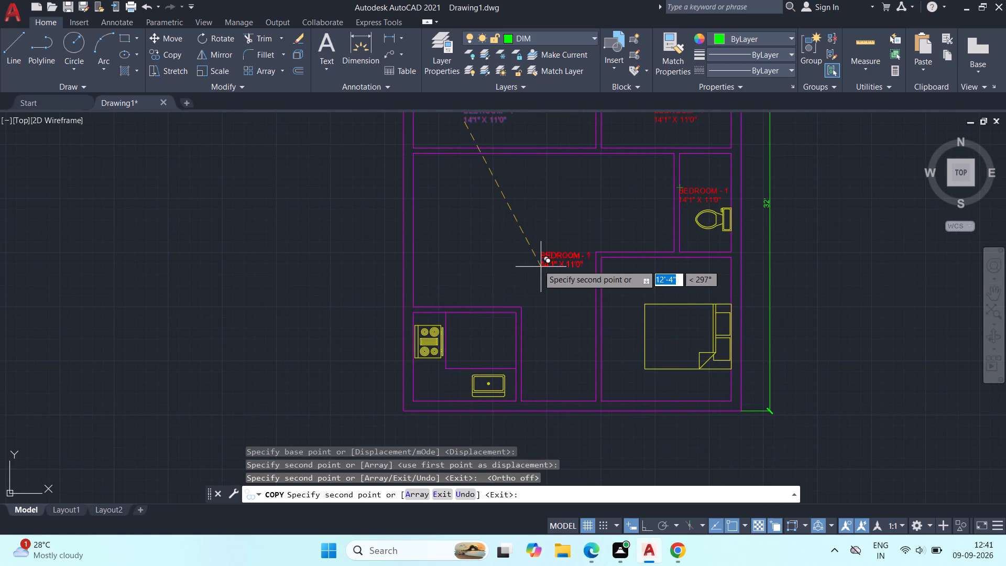
{"action": "scroll", "coordinate": [464, 346], "scroll_direction": "up", "scroll_amount": 3}
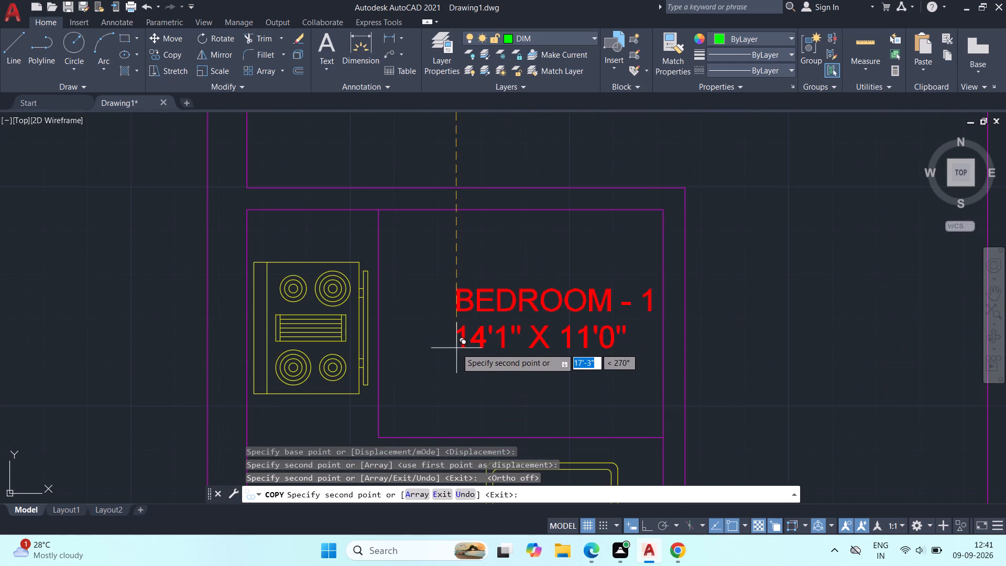
{"action": "left_click", "coordinate": [410, 408]}
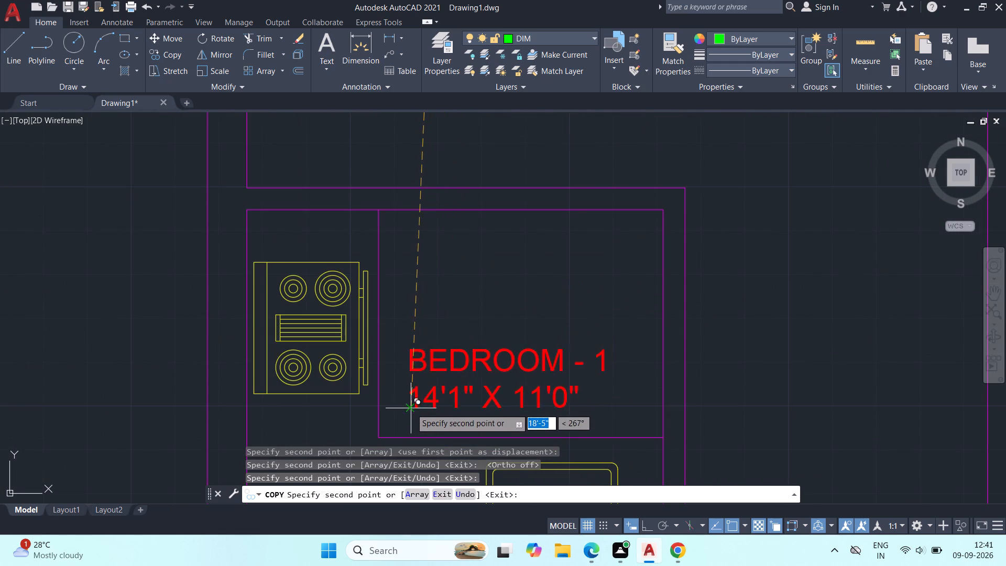
{"action": "key", "text": "Escape"}
Change the room name in the kitchen's copied label to "KITCHEN".
{"action": "scroll", "coordinate": [466, 368], "scroll_direction": "up", "scroll_amount": 3}
{"action": "middle_click_drag", "start_coordinate": [473, 366], "coordinate": [458, 268]}
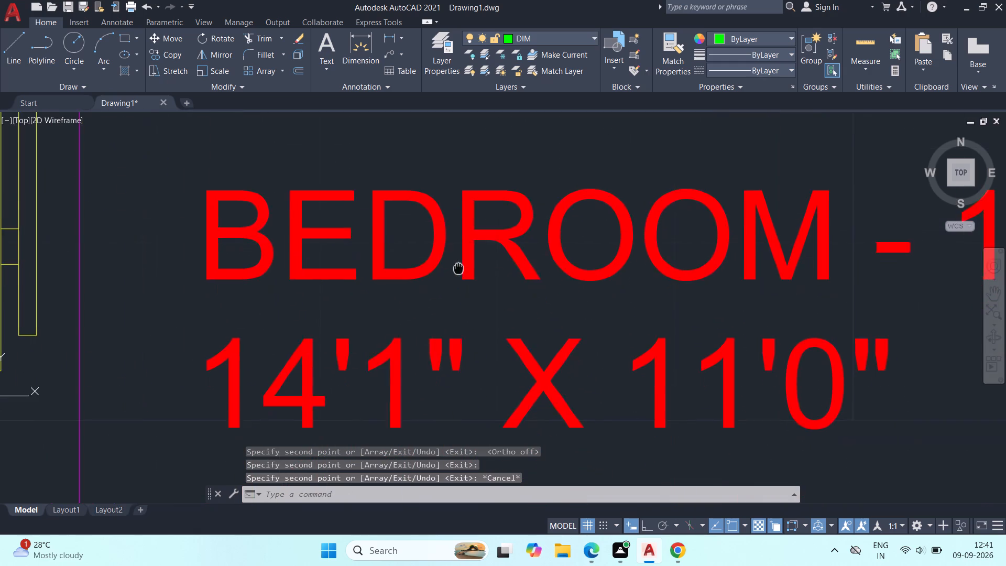
{"action": "scroll", "coordinate": [458, 268], "scroll_direction": "down", "scroll_amount": 2}
{"action": "scroll", "coordinate": [528, 267], "scroll_direction": "down", "scroll_amount": 2}
{"action": "double_click", "coordinate": [555, 264]}
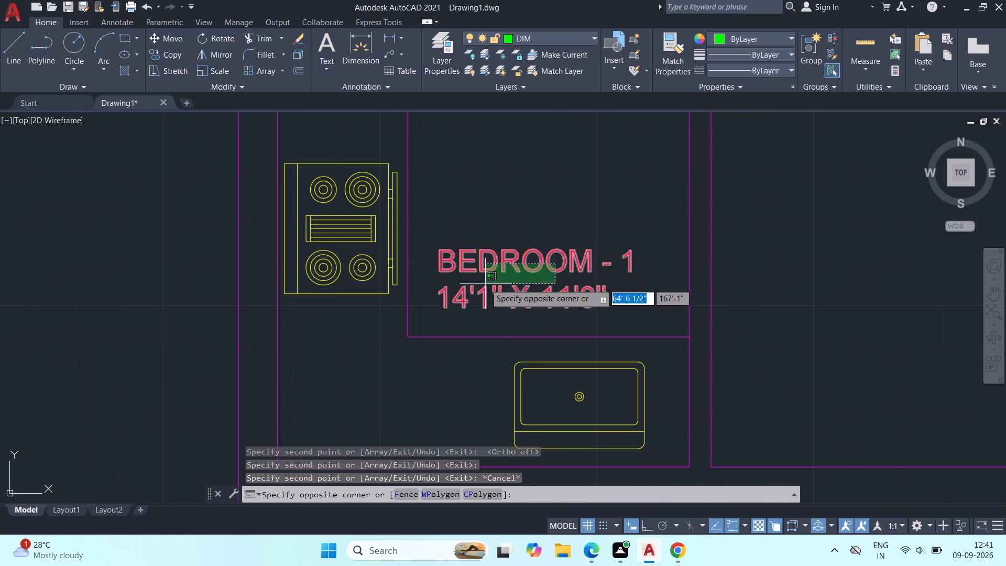
{"action": "double_click", "coordinate": [485, 284]}
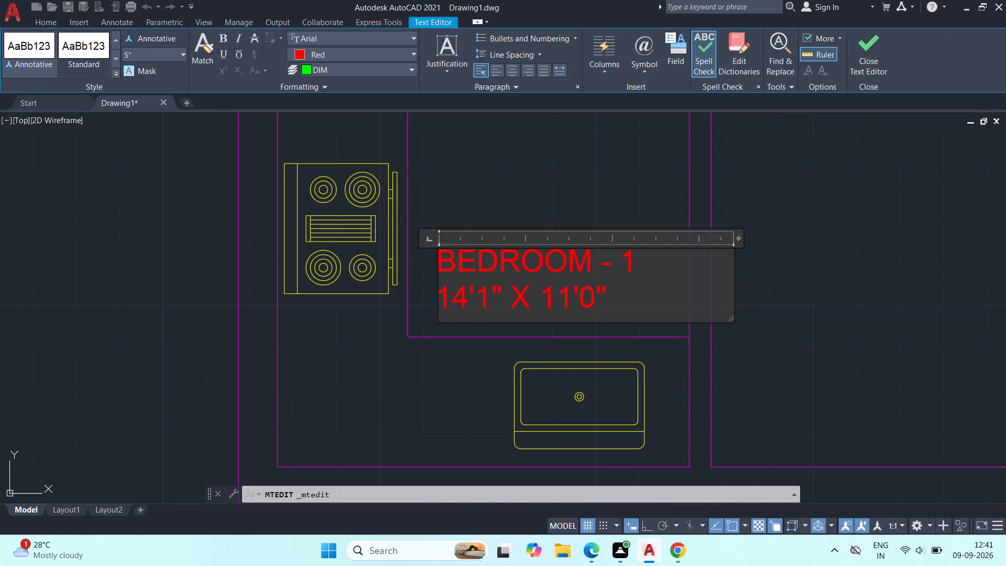
{"action": "left_click", "coordinate": [640, 266]}
{"action": "key", "text": "BackSpace"}
{"action": "key", "text": "BackSpace"}
{"action": "key", "text": "BackSpace"}
{"action": "key", "text": "BackSpace"}
{"action": "key", "text": "BackSpace"}
{"action": "key", "text": "BackSpace"}
{"action": "key", "text": "BackSpace"}
{"action": "key", "text": "BackSpace"}
{"action": "key", "text": "BackSpace"}
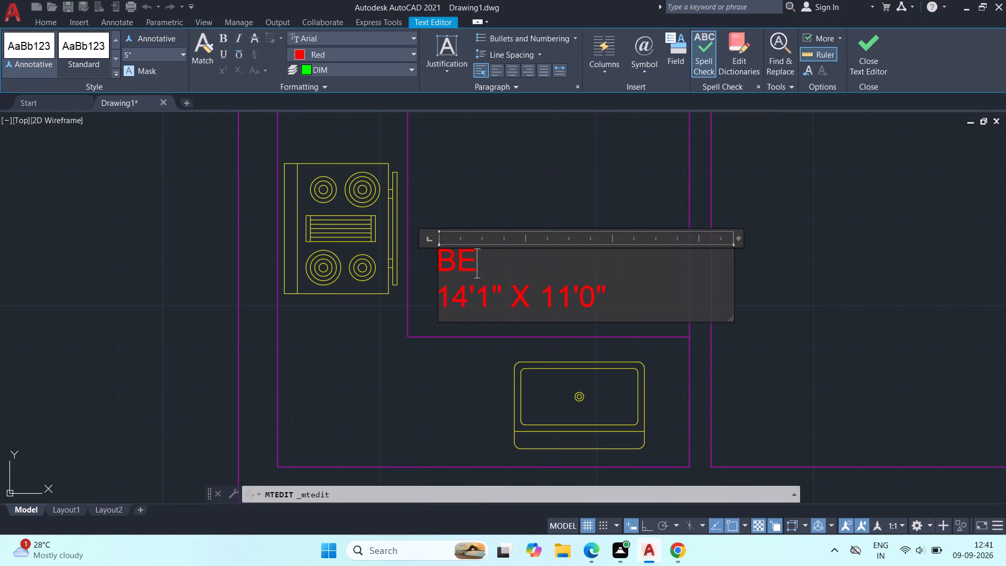
{"action": "key", "text": "BackSpace"}
{"action": "key", "text": "BackSpace"}
{"action": "type", "text": "KITCHEN"}
{"action": "key", "text": "space"}
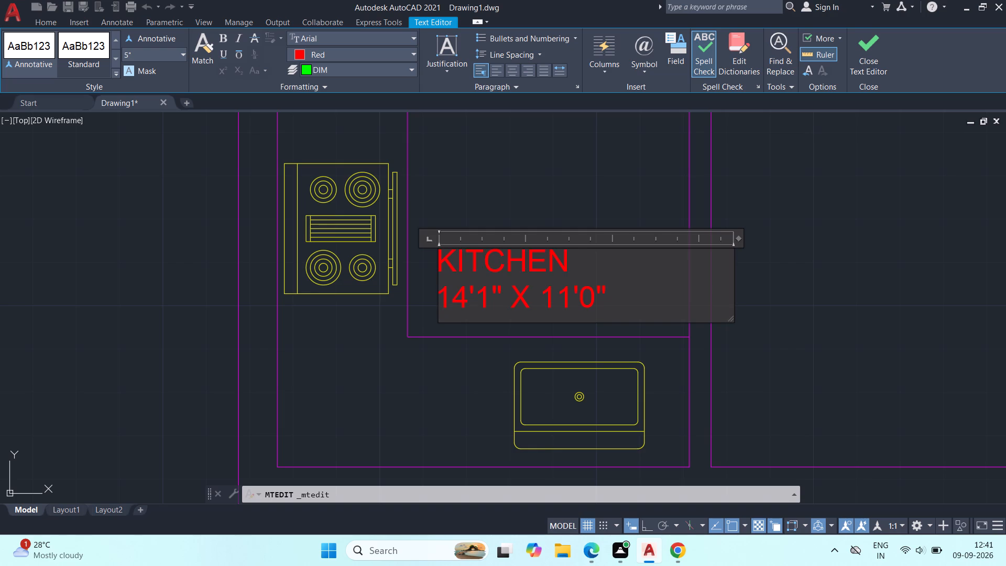
Change the size line in the kitchen label to 7'1" X 6'10".
{"action": "left_click", "coordinate": [465, 301]}
{"action": "key", "text": "BackSpace"}
{"action": "key", "text": "BackSpace"}
{"action": "key", "text": "7"}
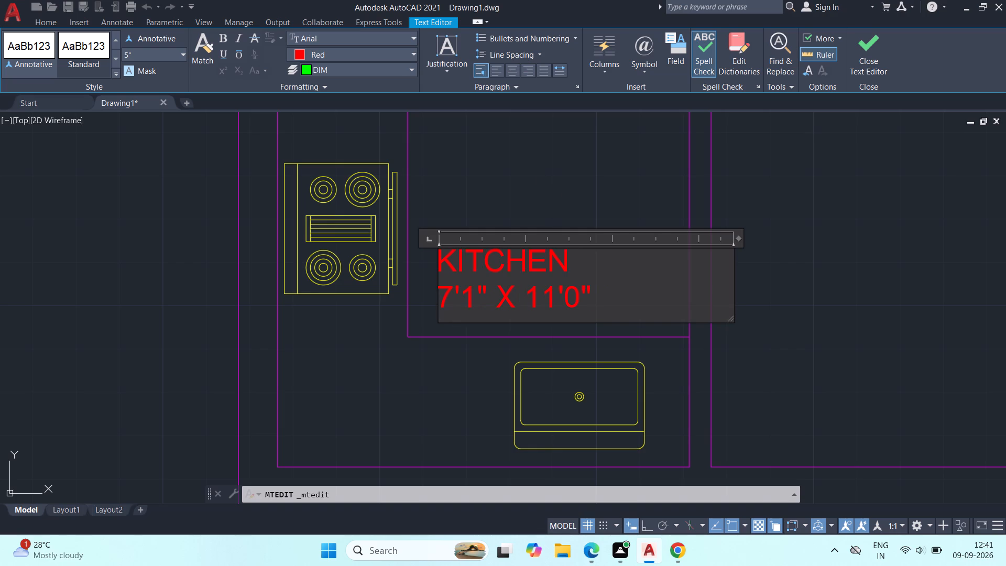
{"action": "left_click", "coordinate": [556, 301]}
{"action": "key", "text": "BackSpace"}
{"action": "key", "text": "BackSpace"}
{"action": "key", "text": "6"}
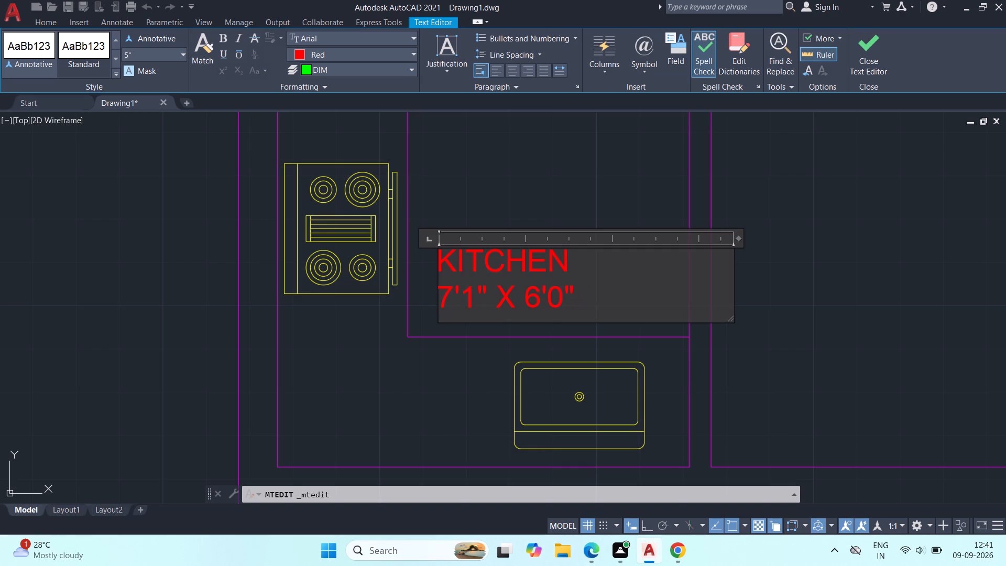
{"action": "left_click", "coordinate": [544, 297]}
{"action": "key", "text": "1"}
Narrow the kitchen label's text box to fit its text and indent "KITCHEN" by one space to centre it above the size.
{"action": "left_click_drag", "start_coordinate": [731, 270], "coordinate": [699, 290]}
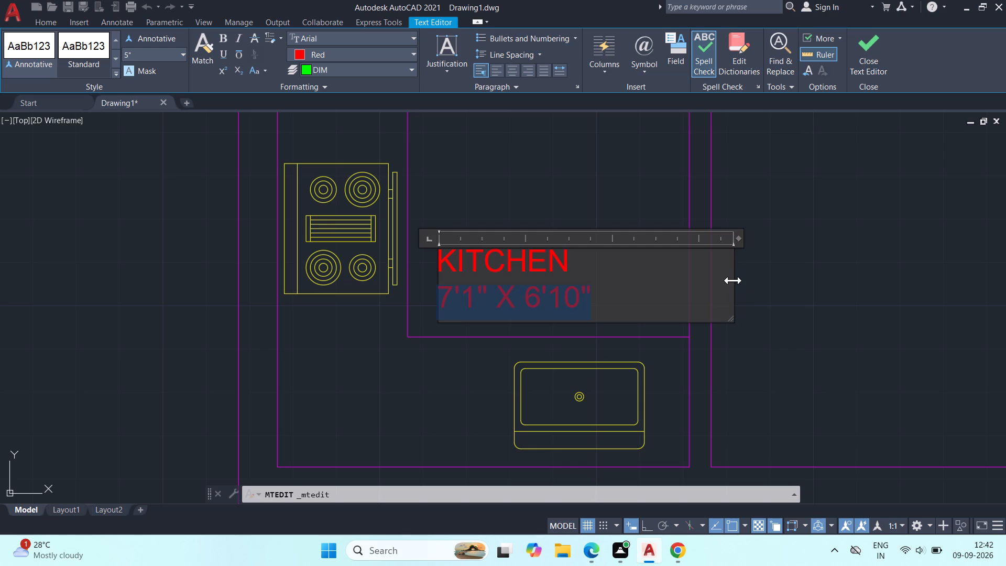
{"action": "left_click_drag", "start_coordinate": [733, 280], "coordinate": [605, 296]}
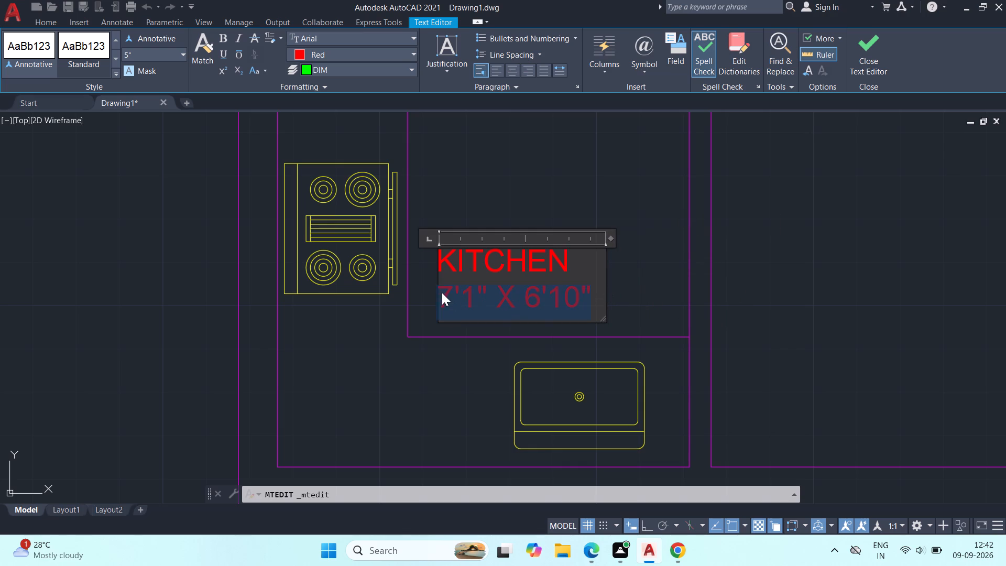
{"action": "left_click", "coordinate": [438, 266]}
{"action": "left_click", "coordinate": [450, 261]}
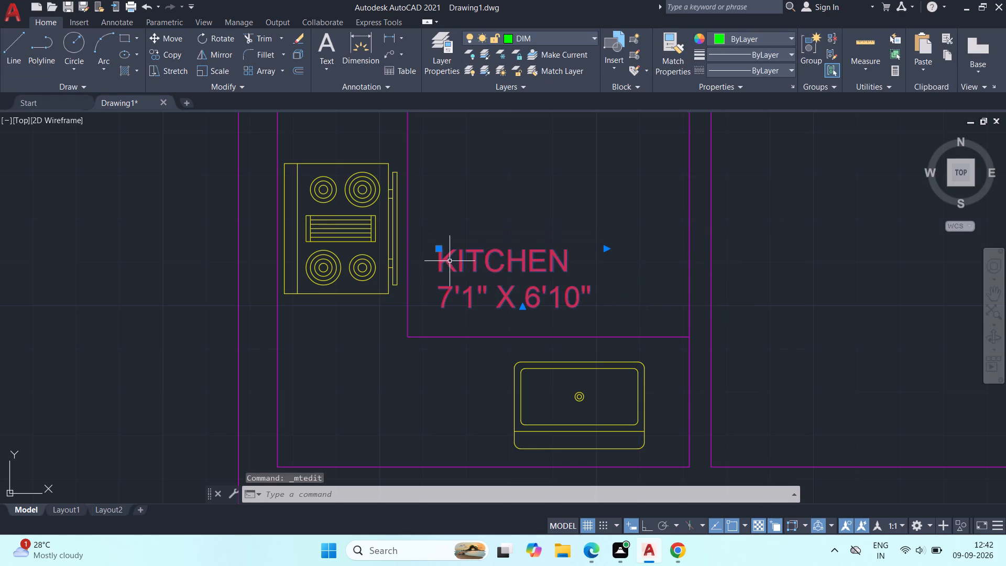
{"action": "double_click", "coordinate": [522, 264]}
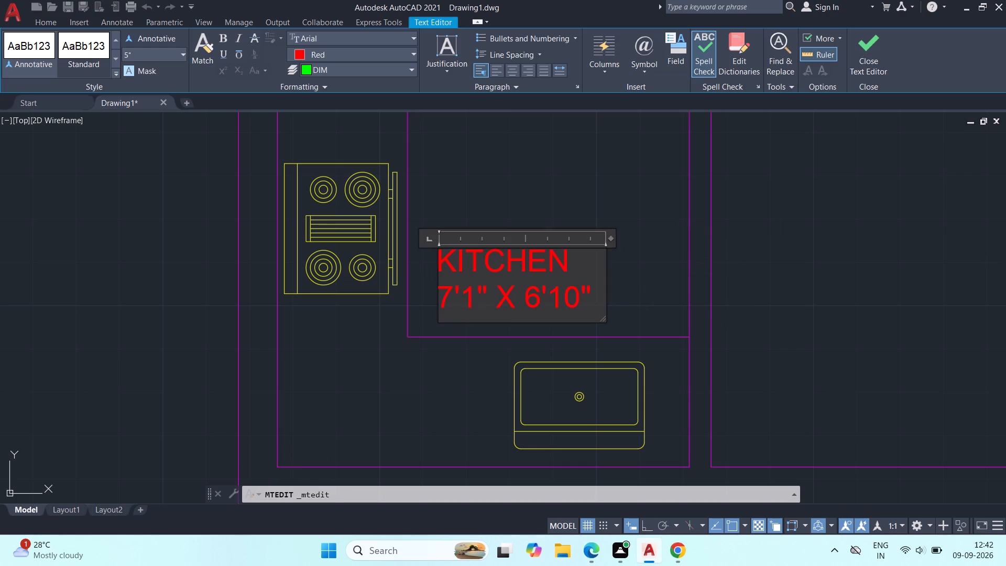
{"action": "left_click", "coordinate": [439, 259]}
{"action": "key", "text": "space"}
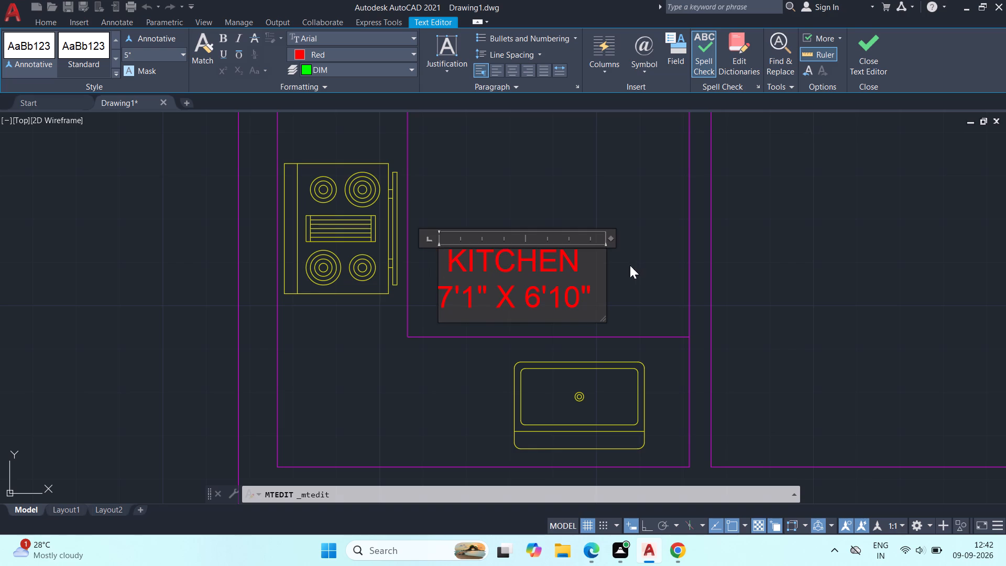
{"action": "left_click", "coordinate": [630, 266]}
Change the room name in the upper-right bedroom's copied label to "BEDROOM - 2".
{"action": "scroll", "coordinate": [635, 278], "scroll_direction": "down", "scroll_amount": 3}
{"action": "middle_click_drag", "start_coordinate": [631, 278], "coordinate": [488, 278]}
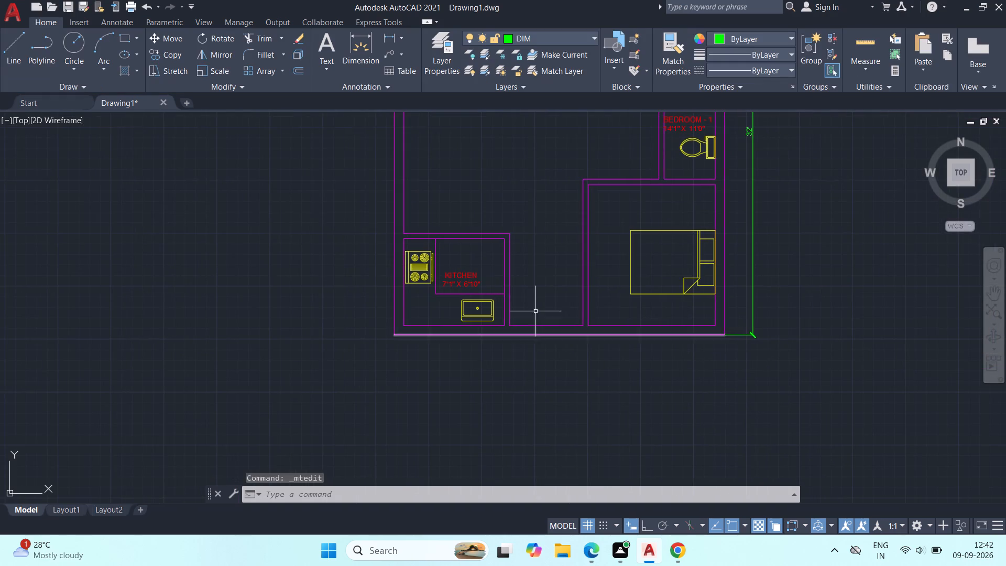
{"action": "scroll", "coordinate": [485, 261], "scroll_direction": "up", "scroll_amount": 1}
{"action": "middle_click_drag", "start_coordinate": [480, 271], "coordinate": [379, 249]}
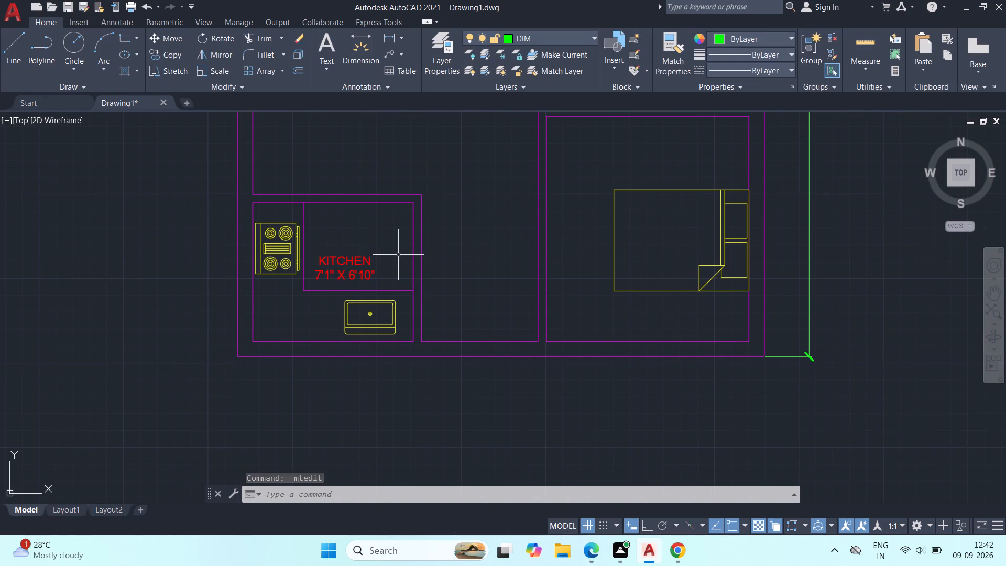
{"action": "middle_click_drag", "start_coordinate": [455, 258], "coordinate": [345, 282]}
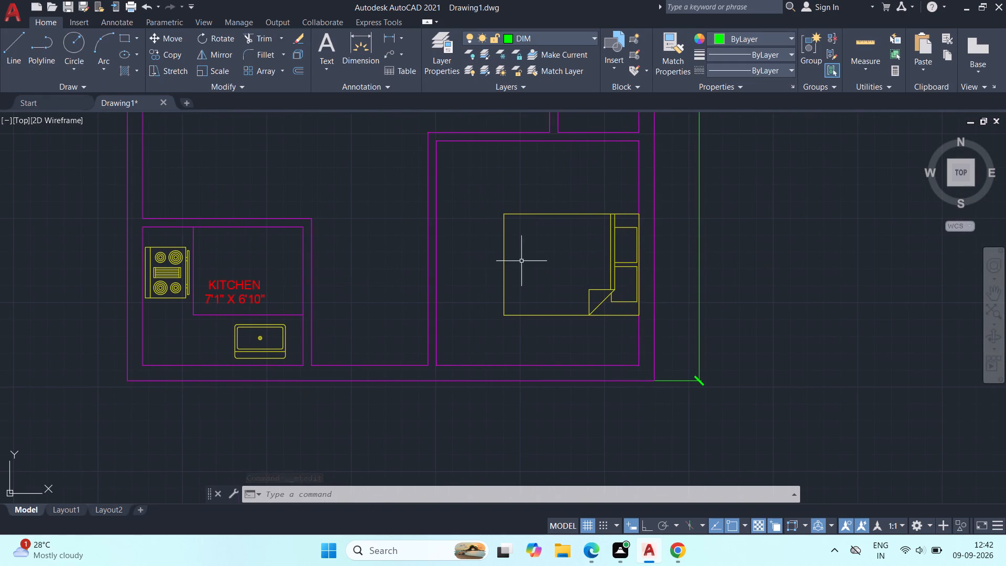
{"action": "middle_click_drag", "start_coordinate": [522, 250], "coordinate": [624, 453]}
{"action": "middle_click_drag", "start_coordinate": [583, 204], "coordinate": [517, 304]}
{"action": "scroll", "coordinate": [704, 224], "scroll_direction": "up", "scroll_amount": 3}
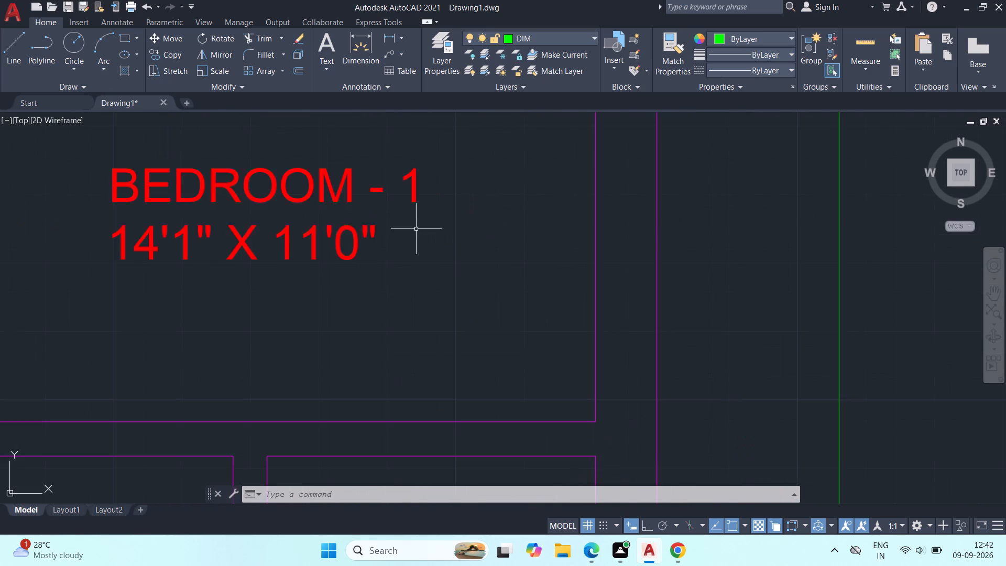
{"action": "double_click", "coordinate": [338, 236]}
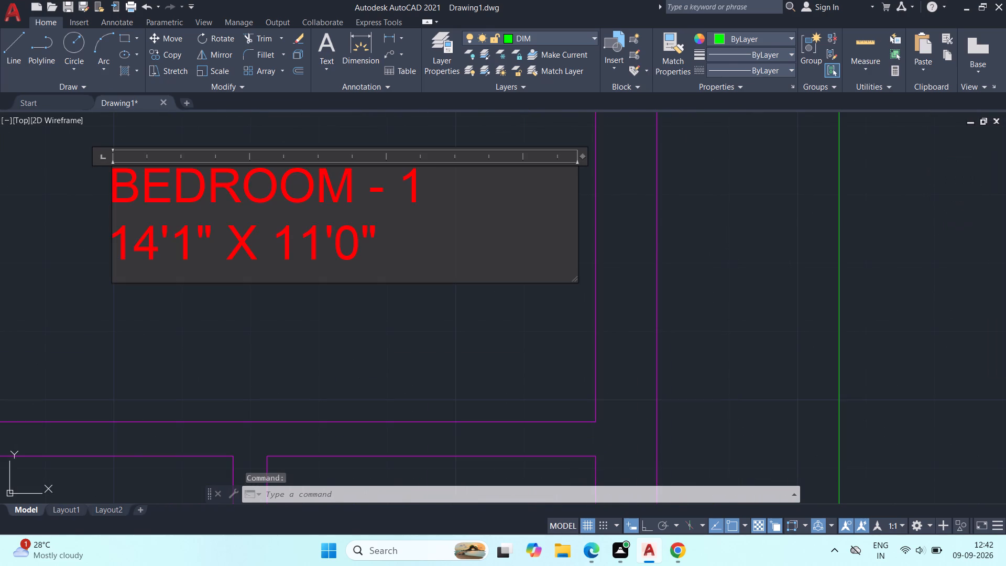
{"action": "left_click", "coordinate": [427, 190]}
{"action": "key", "text": "BackSpace"}
{"action": "key", "text": "2"}
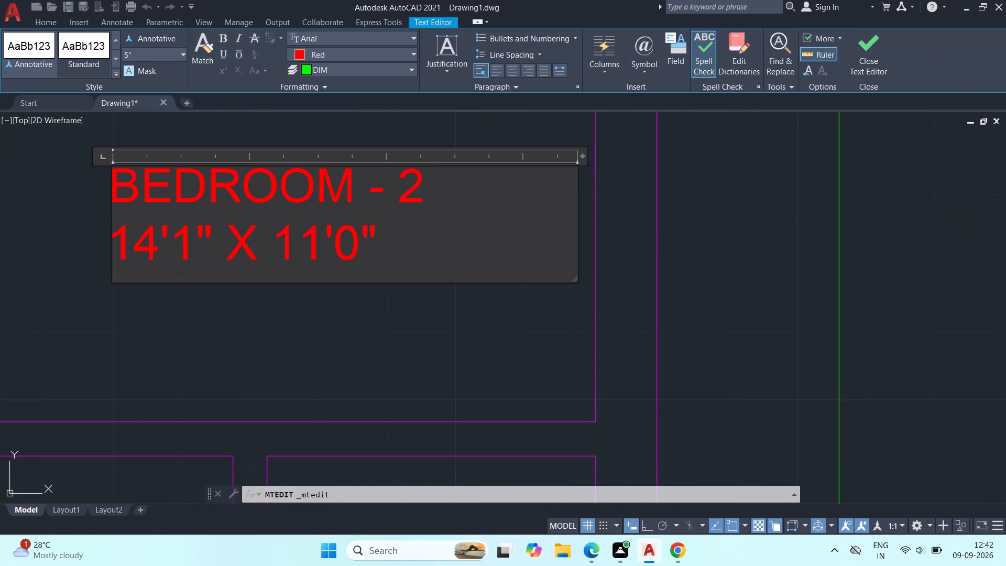
Change the BEDROOM - 2 size line to 10'0" X 11'0" and narrow its text box to fit the text.
{"action": "left_click", "coordinate": [160, 251]}
{"action": "key", "text": "BackSpace"}
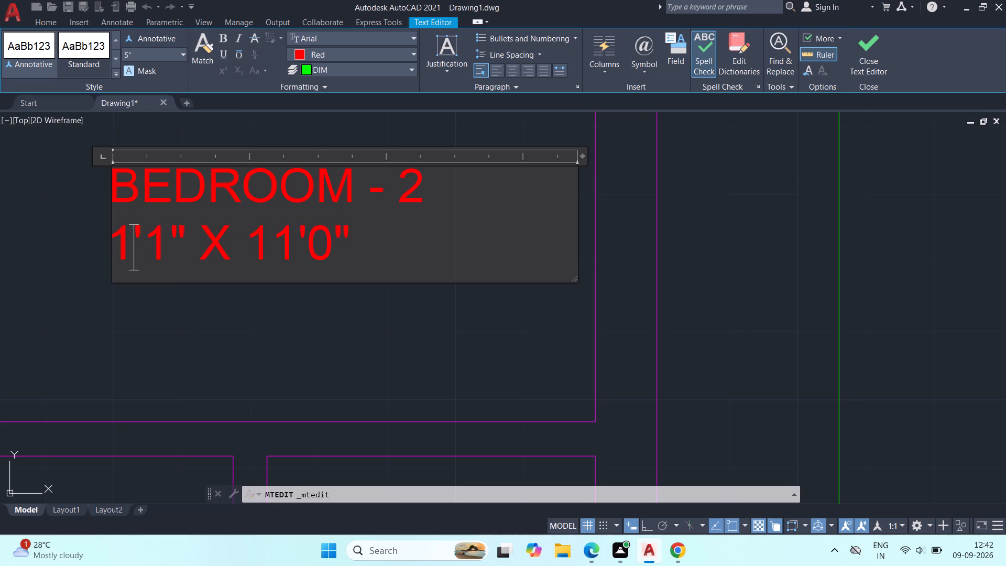
{"action": "key", "text": "0"}
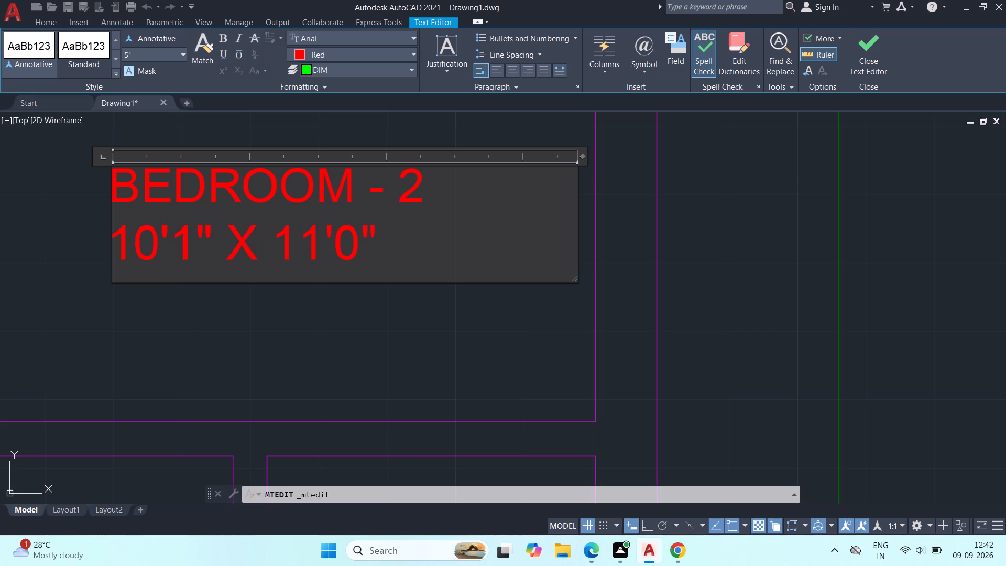
{"action": "left_click", "coordinate": [192, 248]}
{"action": "key", "text": "BackSpace"}
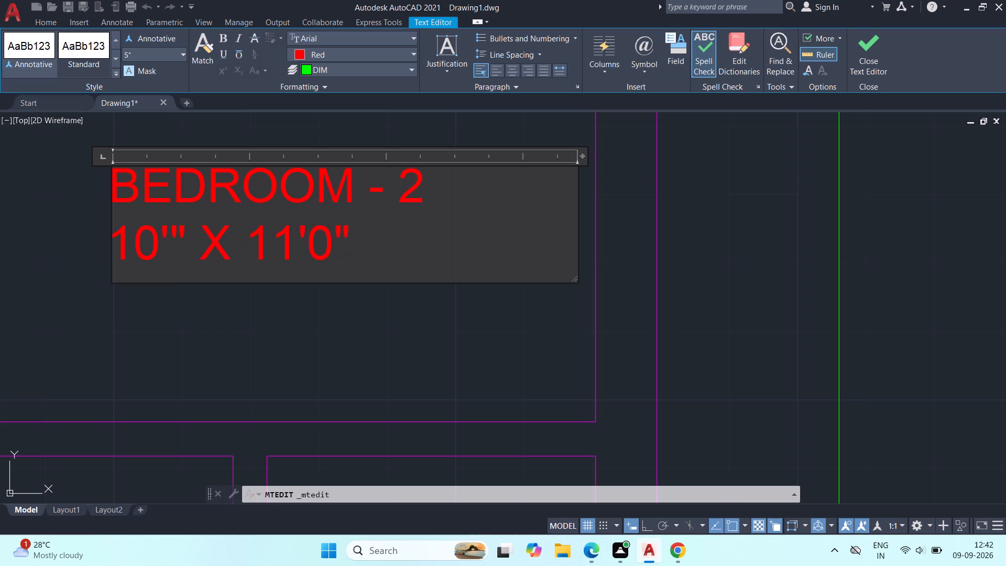
{"action": "key", "text": "0"}
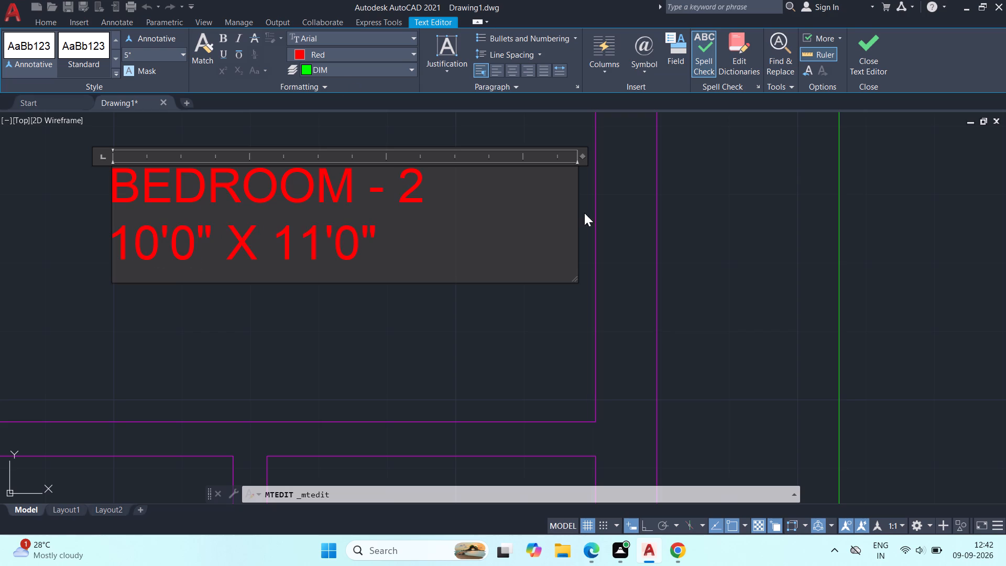
{"action": "left_click_drag", "start_coordinate": [571, 210], "coordinate": [494, 214]}
{"action": "left_click_drag", "start_coordinate": [576, 217], "coordinate": [445, 219]}
{"action": "left_click", "coordinate": [279, 322]}
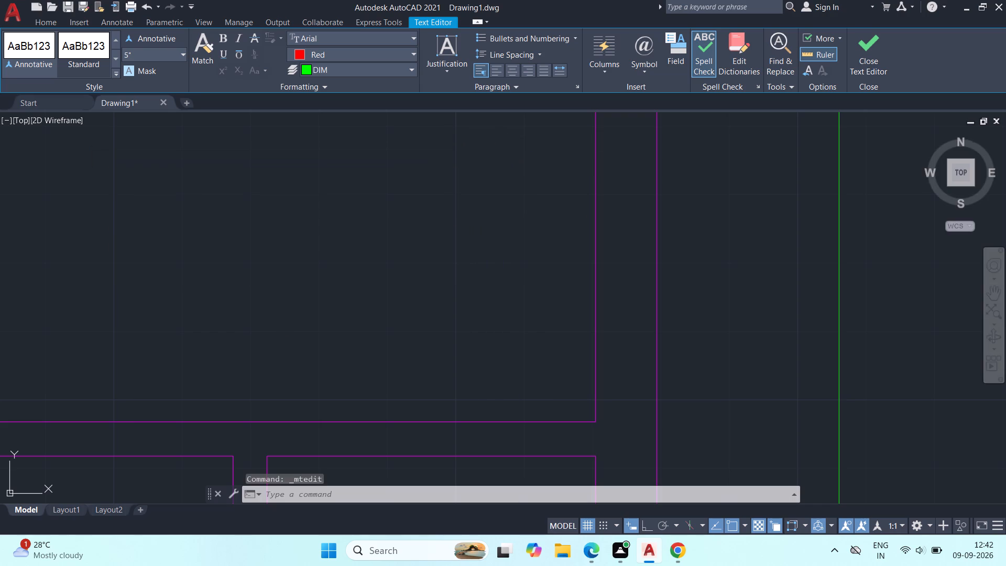
Move the BEDROOM - 2 label slightly to the left so it sits centred below the bed.
{"action": "scroll", "coordinate": [281, 325], "scroll_direction": "down", "scroll_amount": 4}
{"action": "middle_click_drag", "start_coordinate": [295, 330], "coordinate": [504, 269]}
{"action": "scroll", "coordinate": [487, 247], "scroll_direction": "up", "scroll_amount": 2}
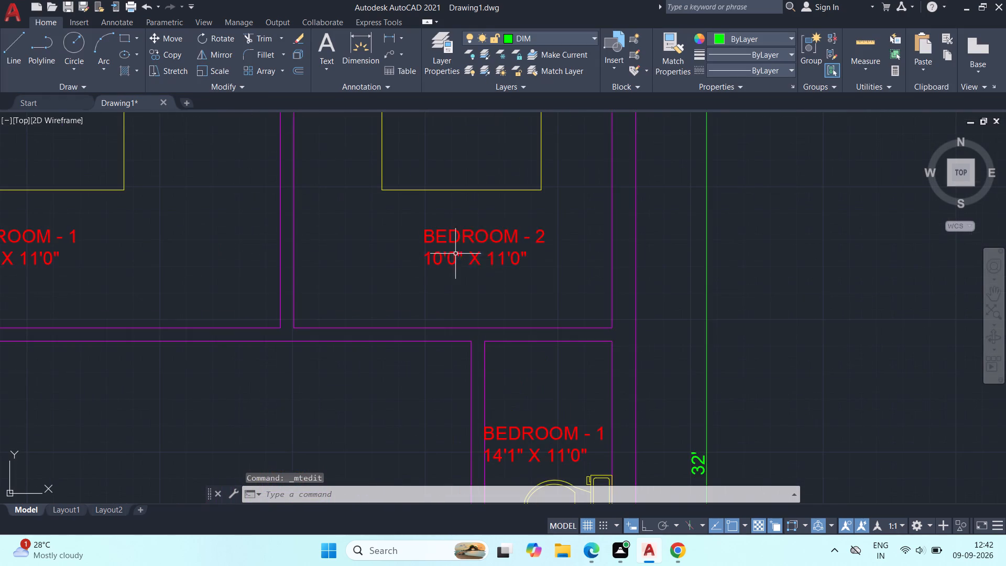
{"action": "middle_click_drag", "start_coordinate": [446, 257], "coordinate": [460, 276]}
{"action": "left_click", "coordinate": [455, 276]}
{"action": "type", "text": "M"}
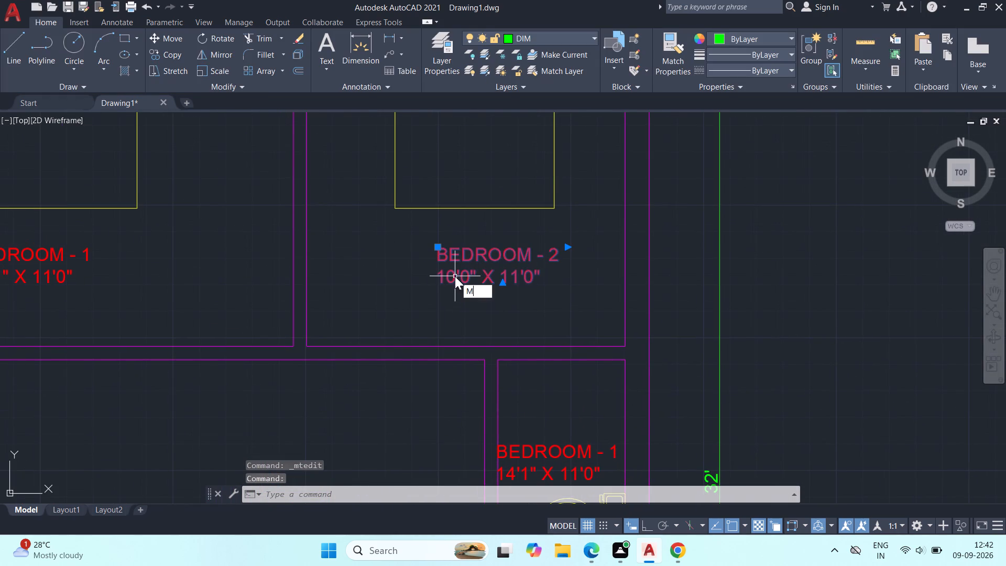
{"action": "key", "text": "space"}
{"action": "left_click", "coordinate": [452, 275]}
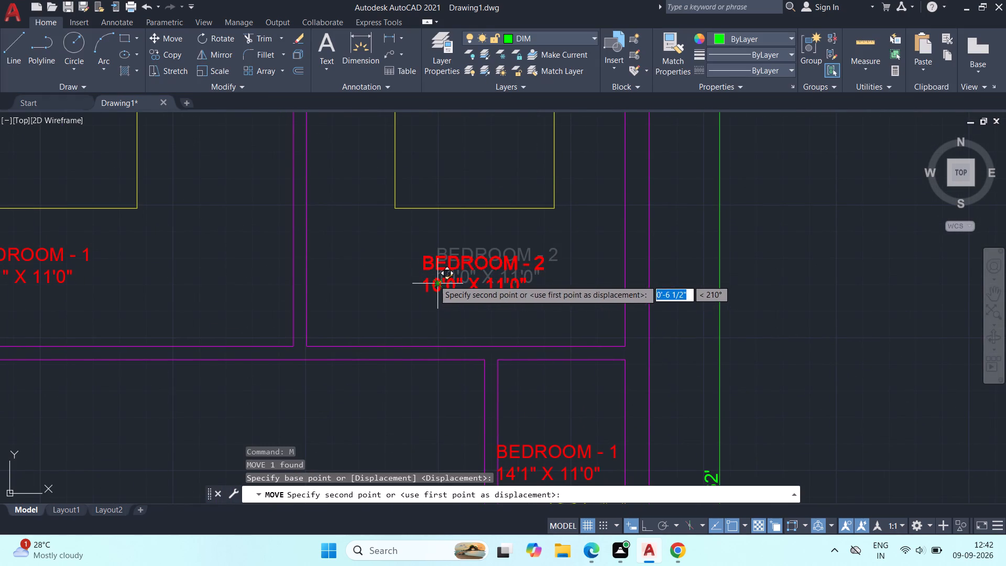
{"action": "scroll", "coordinate": [430, 284], "scroll_direction": "up", "scroll_amount": 4}
{"action": "middle_click_drag", "start_coordinate": [431, 284], "coordinate": [425, 301]}
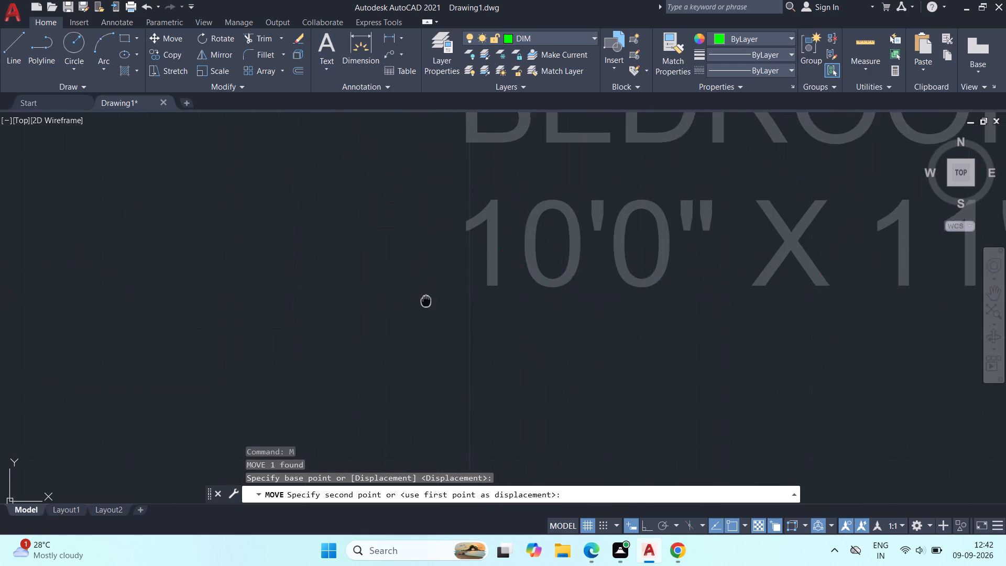
{"action": "middle_click_drag", "start_coordinate": [425, 301], "coordinate": [424, 302]}
{"action": "scroll", "coordinate": [424, 302], "scroll_direction": "down", "scroll_amount": 4}
{"action": "left_click", "coordinate": [435, 286]}
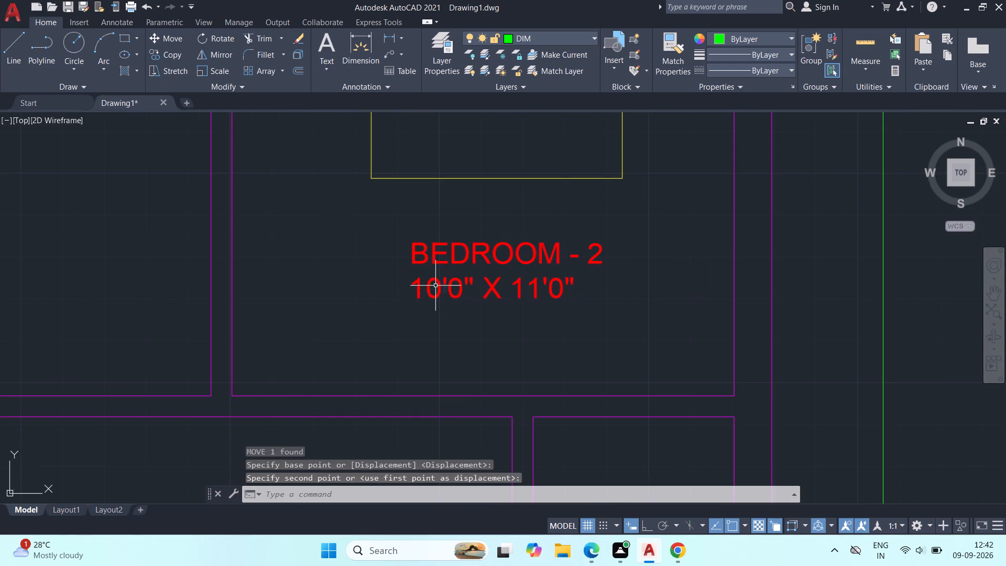
Move the BEDROOM - 1 label in the upper-left bedroom slightly to the right, closer to the centre below the bed.
{"action": "middle_click_drag", "start_coordinate": [337, 300], "coordinate": [879, 297]}
{"action": "left_click", "coordinate": [382, 287]}
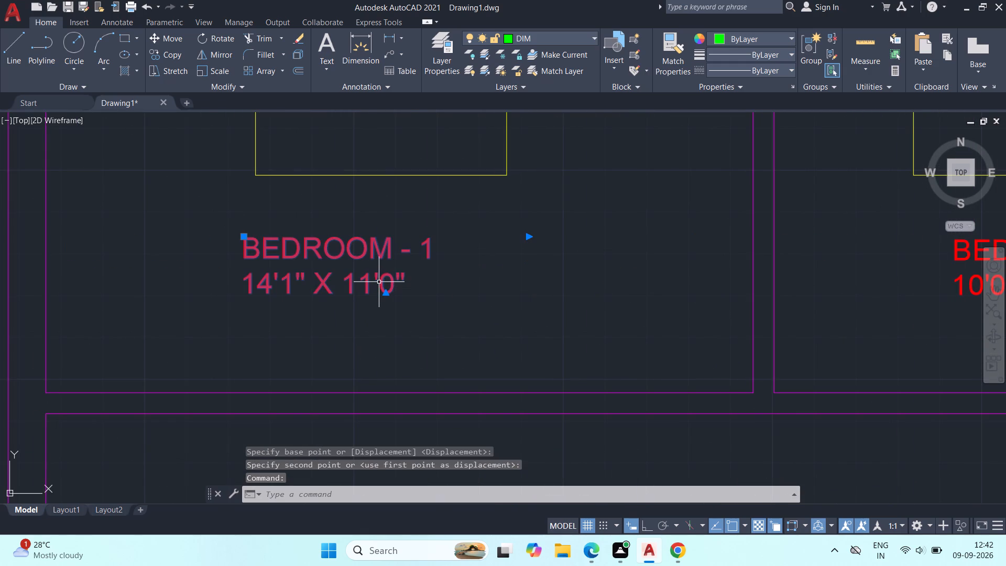
{"action": "type", "text": "M"}
{"action": "key", "text": "space"}
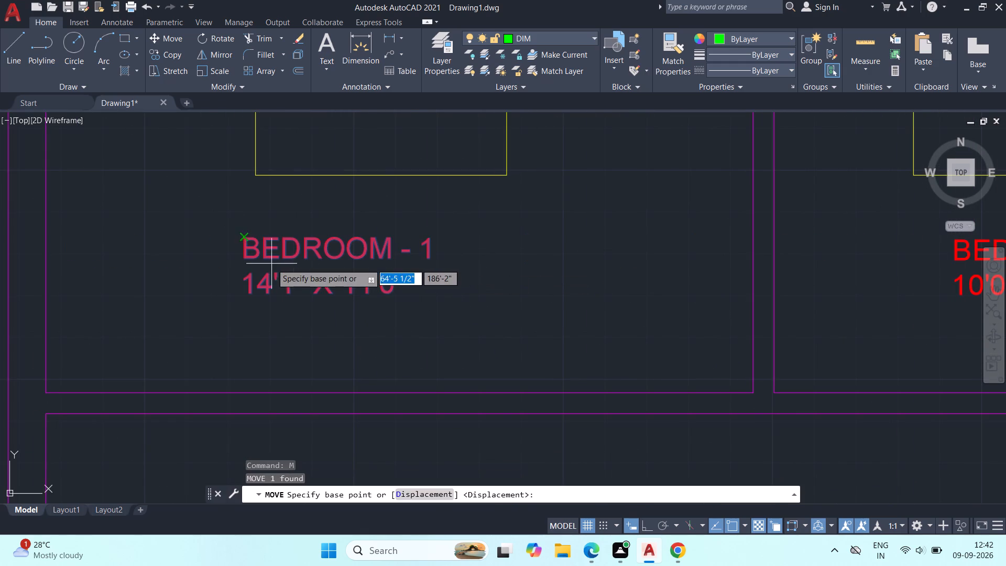
{"action": "left_click", "coordinate": [255, 258]}
{"action": "left_click", "coordinate": [291, 255]}
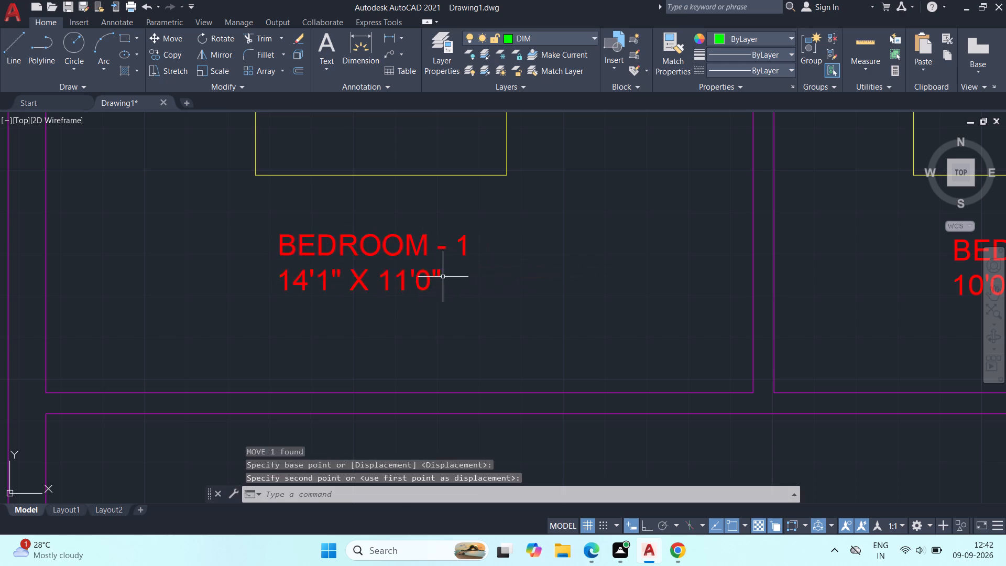
Change the room name in the toilet room's copied label to "C. TOILET".
{"action": "scroll", "coordinate": [435, 277], "scroll_direction": "down", "scroll_amount": 3}
{"action": "middle_click_drag", "start_coordinate": [484, 293], "coordinate": [431, 198]}
{"action": "scroll", "coordinate": [577, 259], "scroll_direction": "up", "scroll_amount": 3}
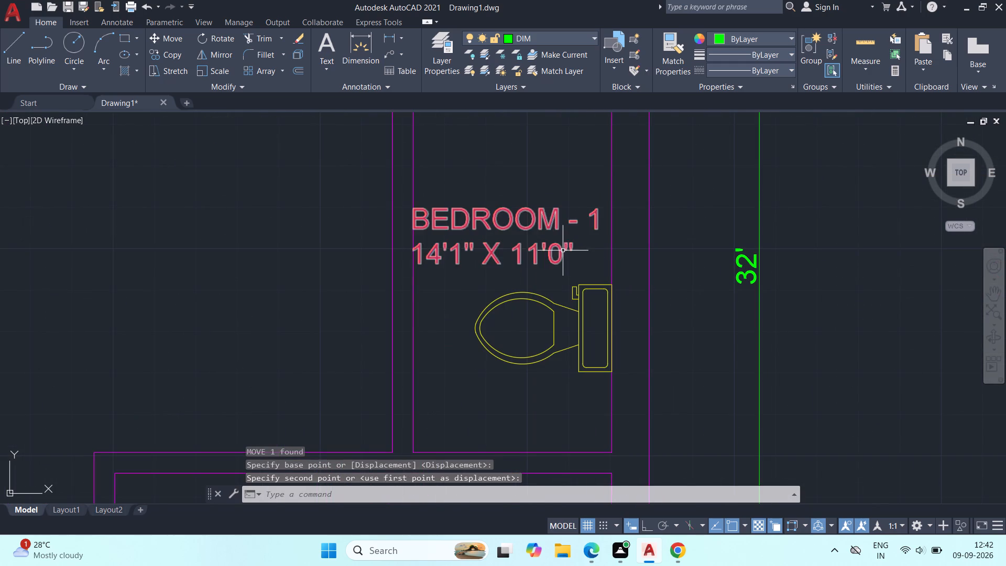
{"action": "double_click", "coordinate": [559, 248]}
{"action": "scroll", "coordinate": [566, 249], "scroll_direction": "up", "scroll_amount": 2}
{"action": "left_click", "coordinate": [624, 204]}
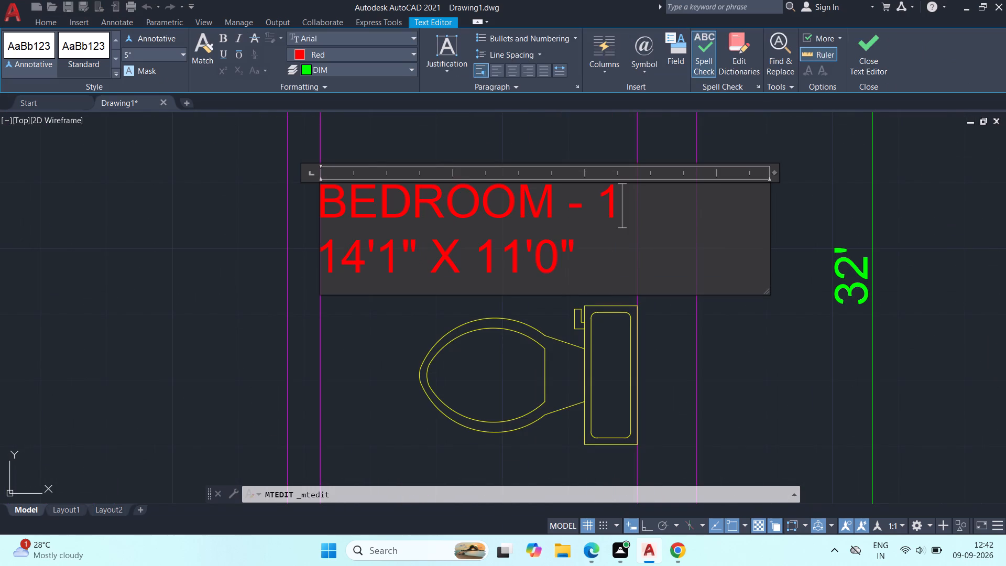
{"action": "key", "text": "BackSpace"}
{"action": "key", "text": "BackSpace"}
{"action": "key", "text": "BackSpace"}
{"action": "key", "text": "BackSpace"}
{"action": "key", "text": "BackSpace"}
{"action": "key", "text": "BackSpace"}
{"action": "key", "text": "BackSpace"}
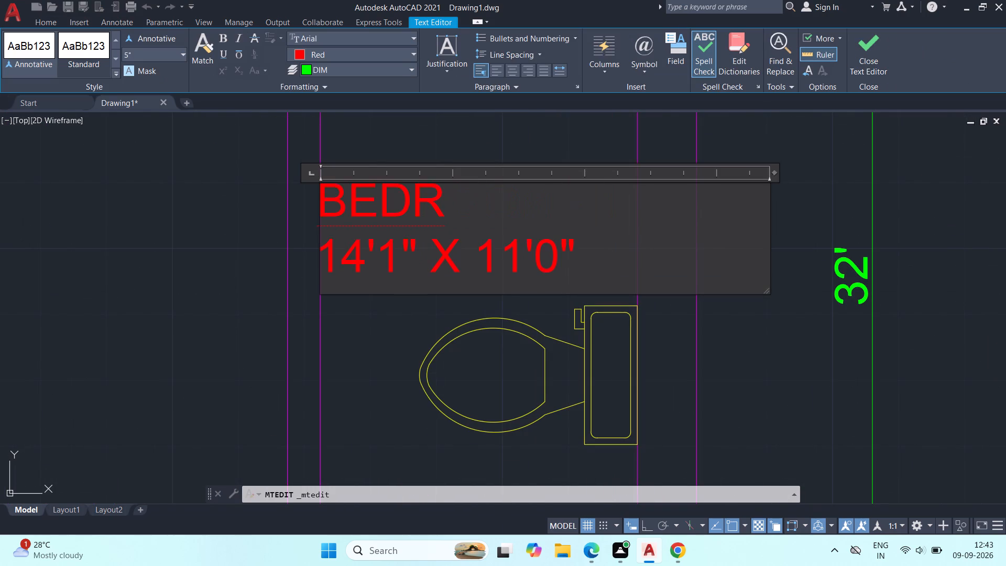
{"action": "key", "text": "BackSpace"}
{"action": "key", "text": "BackSpace"}
{"action": "key", "text": "BackSpace"}
{"action": "key", "text": "BackSpace"}
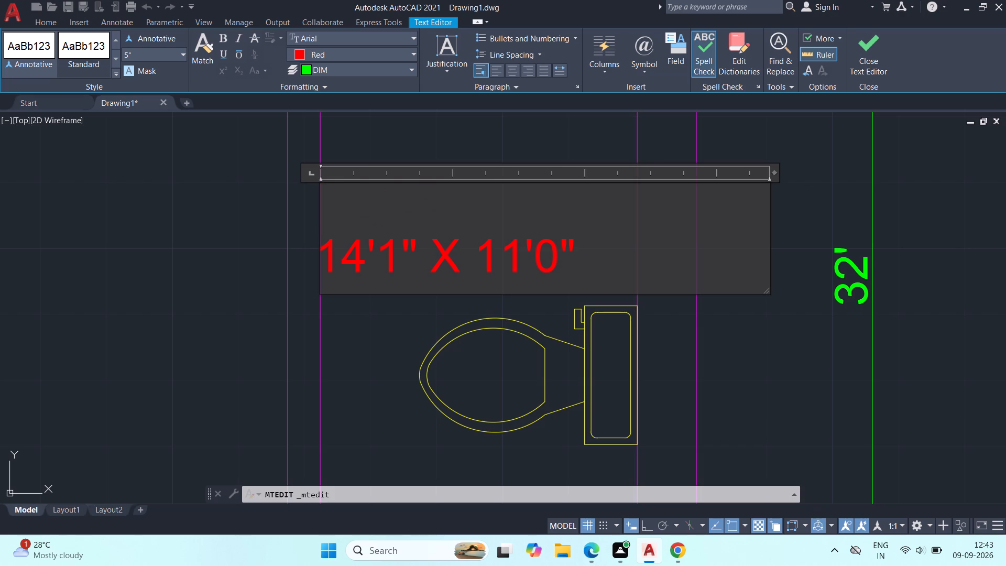
{"action": "key", "text": "c"}
{"action": "type", "text": ". TOILET"}
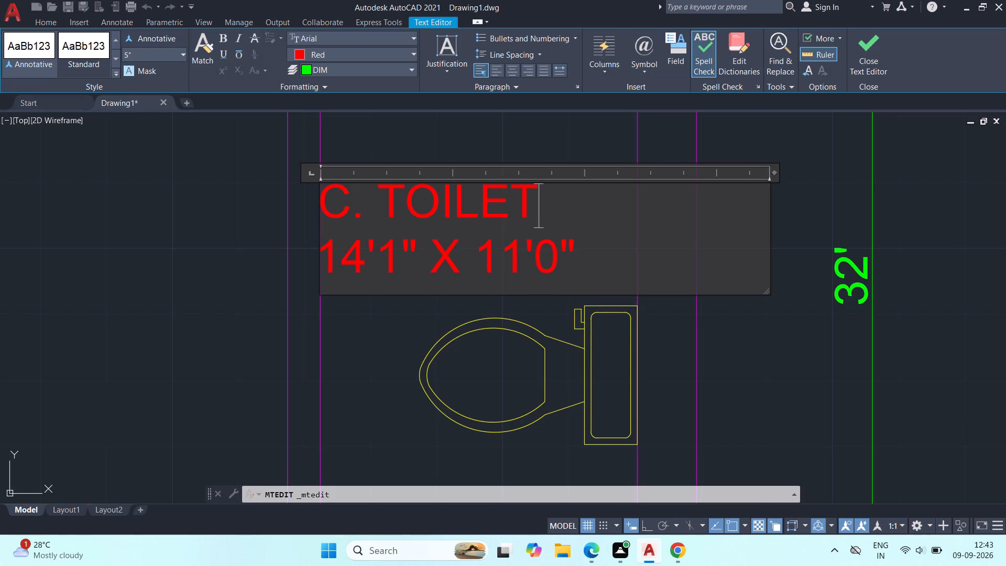
{"action": "key", "text": "space"}
Change the C. TOILET size line to 4'0" X 7'7" and narrow its text box to fit the text.
{"action": "left_click", "coordinate": [368, 262]}
{"action": "key", "text": "BackSpace"}
{"action": "key", "text": "BackSpace"}
{"action": "key", "text": "1"}
{"action": "key", "text": "BackSpace"}
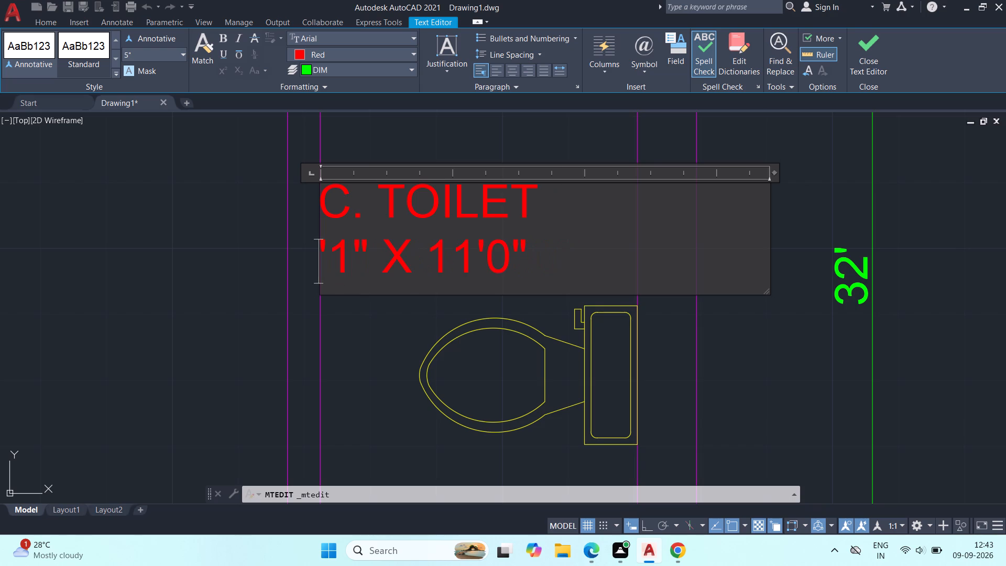
{"action": "key", "text": "4"}
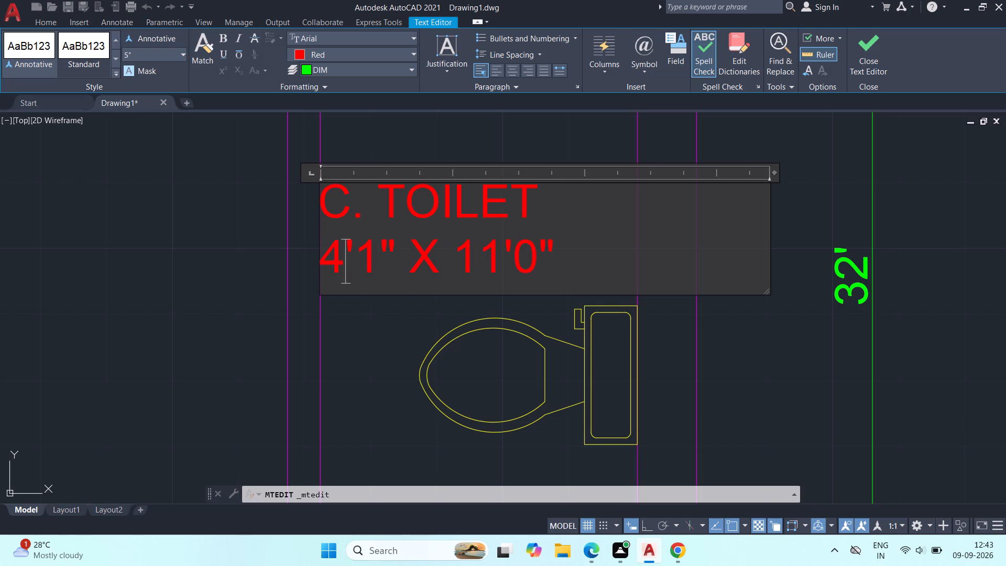
{"action": "left_click", "coordinate": [379, 263]}
{"action": "key", "text": "BackSpace"}
{"action": "key", "text": "1"}
{"action": "key", "text": "BackSpace"}
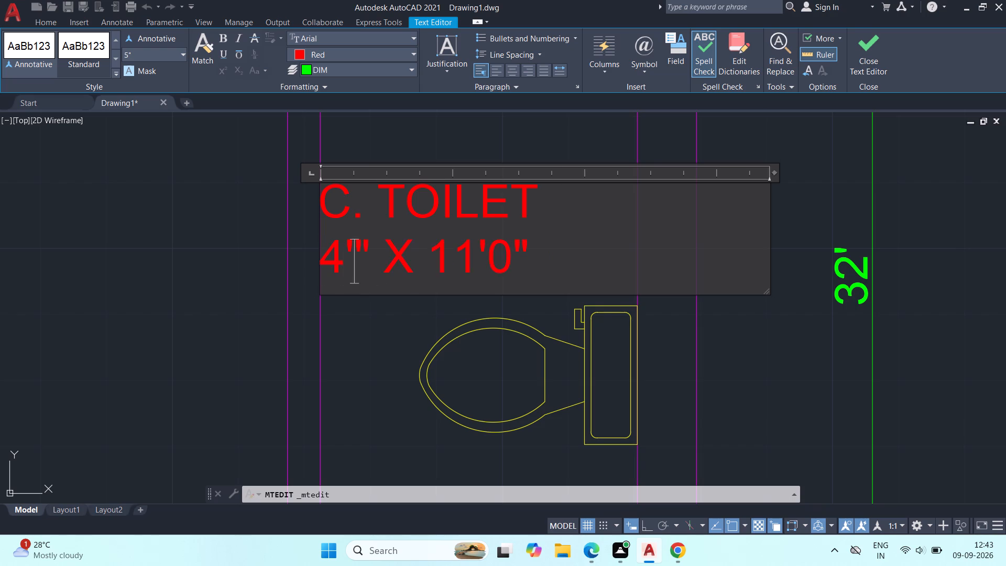
{"action": "key", "text": "0"}
{"action": "left_click", "coordinate": [500, 254]}
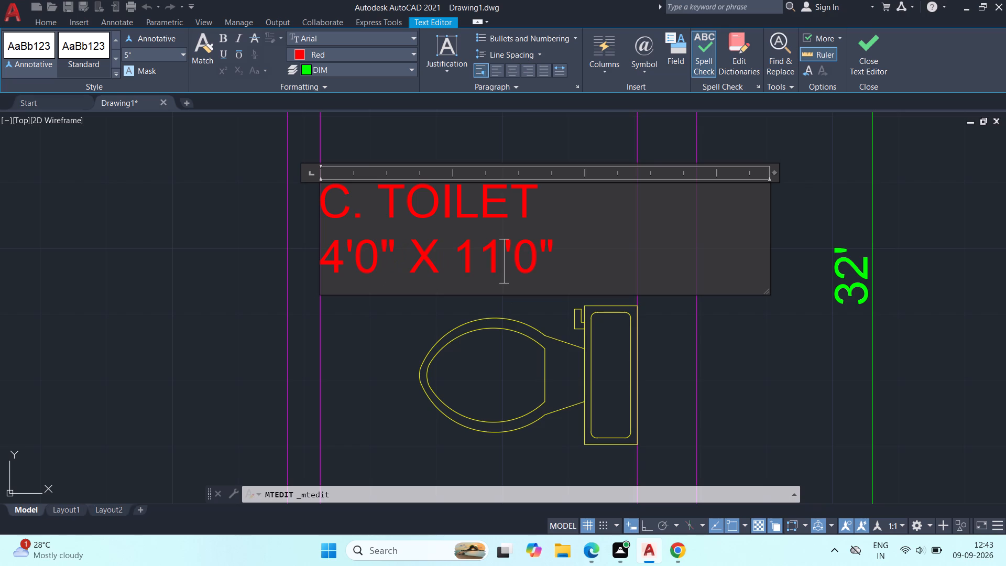
{"action": "key", "text": "BackSpace"}
{"action": "key", "text": "BackSpace"}
{"action": "key", "text": "7"}
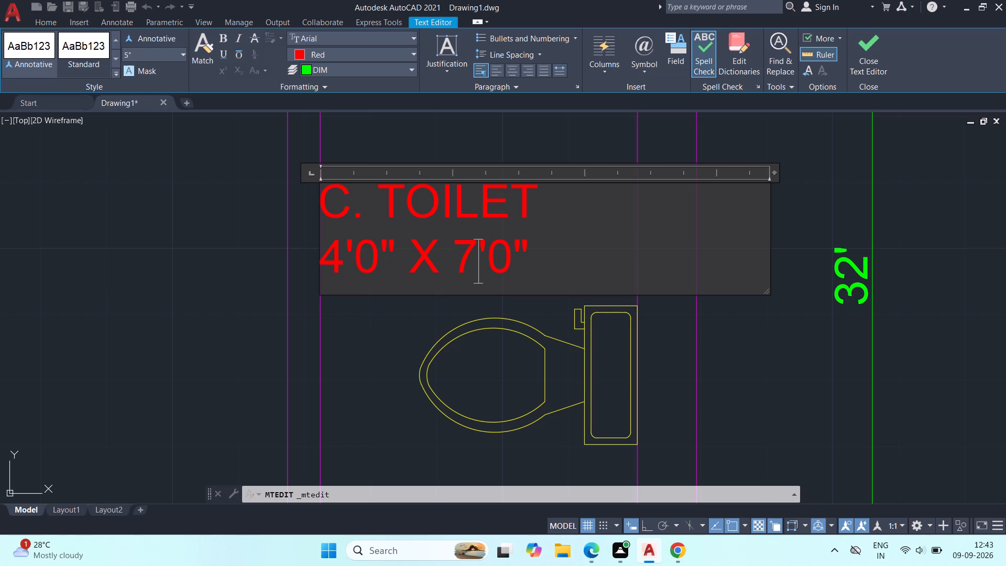
{"action": "left_click", "coordinate": [512, 250]}
{"action": "key", "text": "BackSpace"}
{"action": "key", "text": "7"}
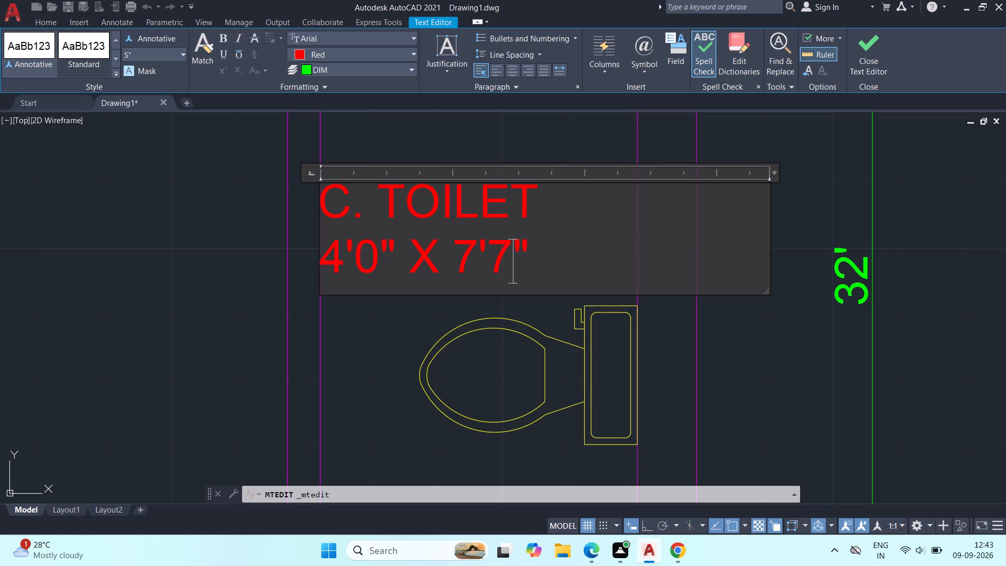
{"action": "left_click_drag", "start_coordinate": [769, 228], "coordinate": [549, 235]}
{"action": "left_click", "coordinate": [592, 237]}
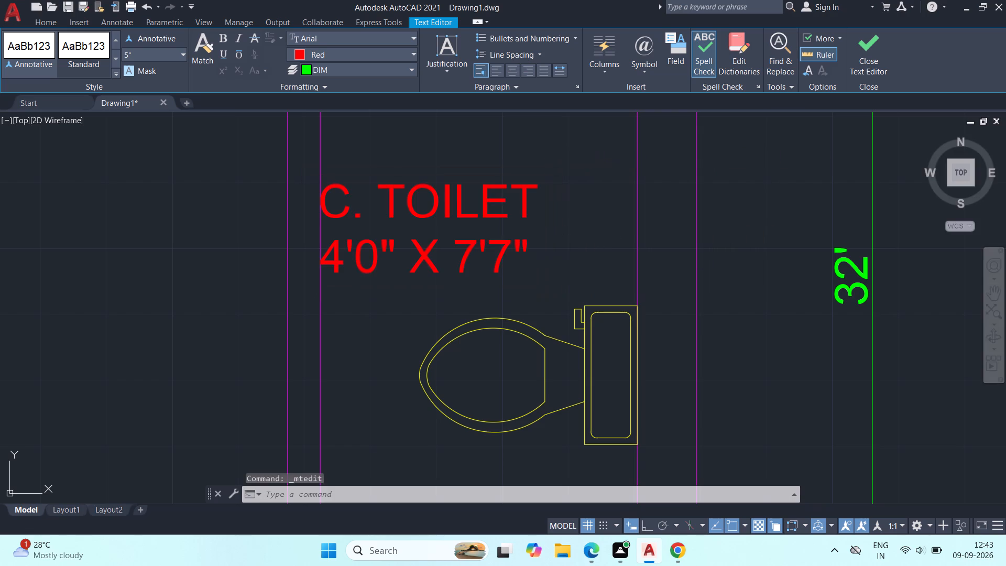
Move the C. TOILET label slightly to the right so it sits centred across the toilet room, above the WC.
{"action": "left_click", "coordinate": [477, 245]}
{"action": "type", "text": "M"}
{"action": "key", "text": "space"}
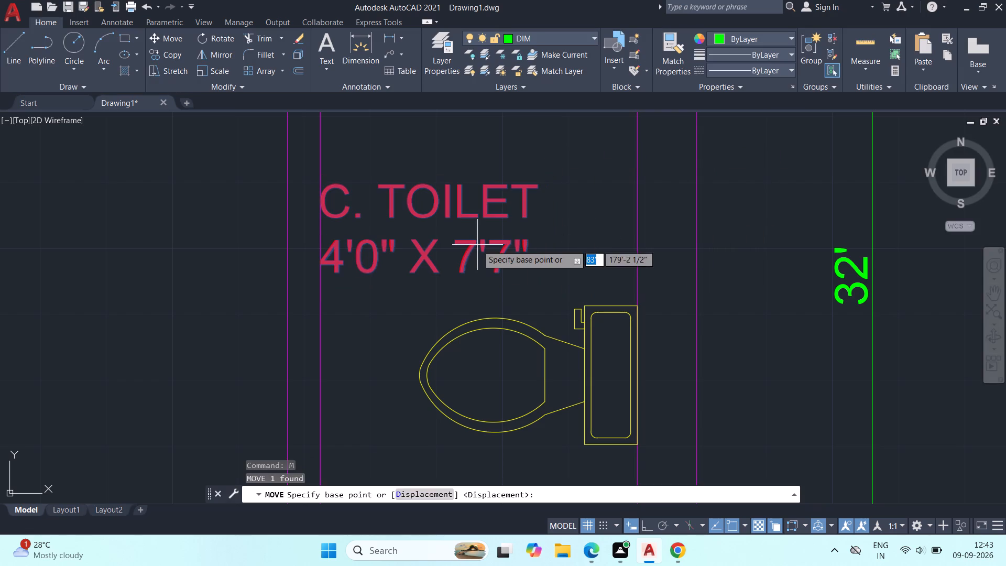
{"action": "left_click", "coordinate": [477, 245]}
{"action": "left_click", "coordinate": [538, 245]}
Copy the BEDROOM - 2 label into the lower-right bedroom, just above the bed.
{"action": "scroll", "coordinate": [432, 268], "scroll_direction": "down", "scroll_amount": 2}
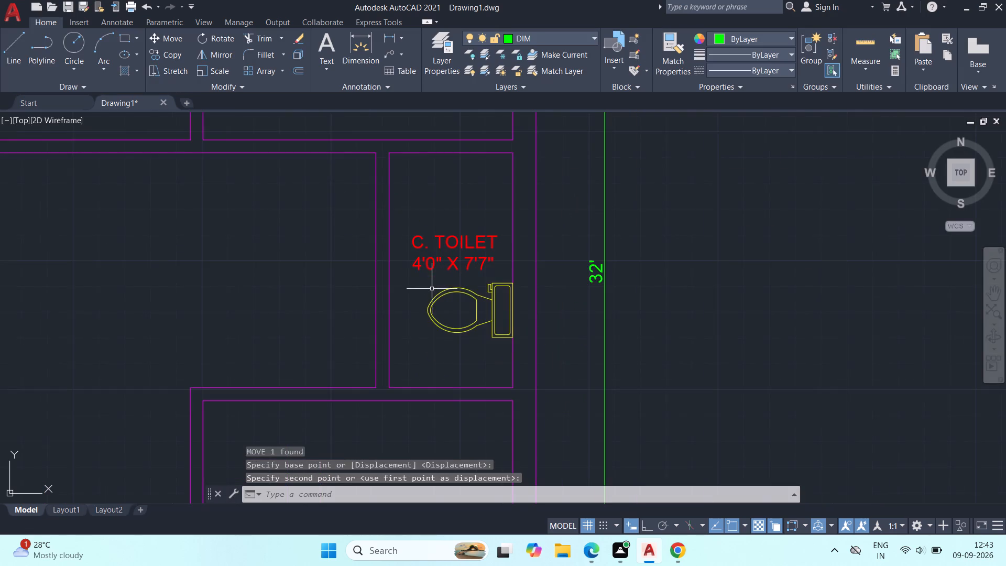
{"action": "middle_click_drag", "start_coordinate": [429, 289], "coordinate": [429, 217]}
{"action": "scroll", "coordinate": [426, 308], "scroll_direction": "down", "scroll_amount": 2}
{"action": "middle_click_drag", "start_coordinate": [412, 336], "coordinate": [507, 206]}
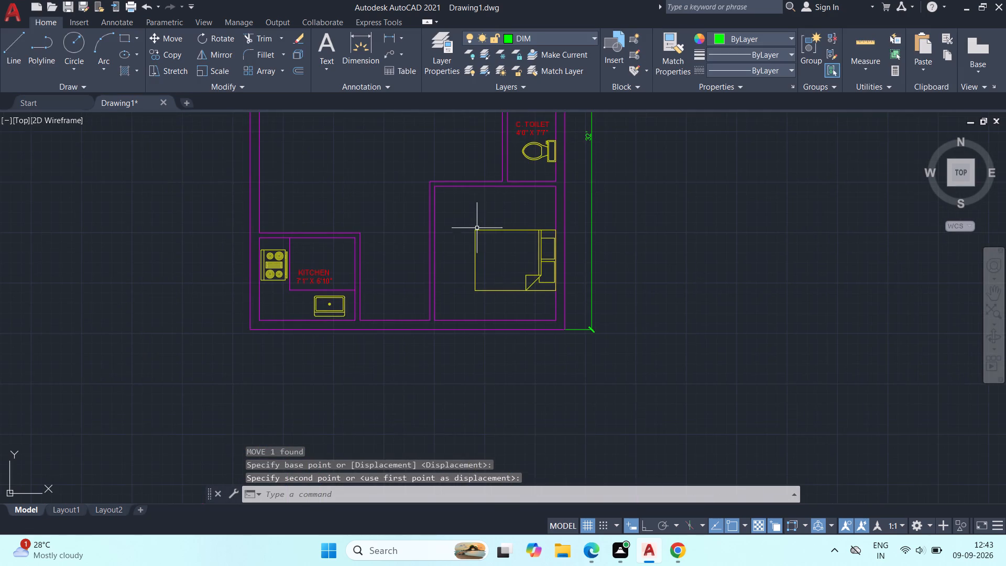
{"action": "scroll", "coordinate": [479, 234], "scroll_direction": "up", "scroll_amount": 1}
{"action": "middle_click_drag", "start_coordinate": [479, 235], "coordinate": [406, 382]}
{"action": "scroll", "coordinate": [440, 241], "scroll_direction": "down", "scroll_amount": 1}
{"action": "middle_click", "coordinate": [438, 255]}
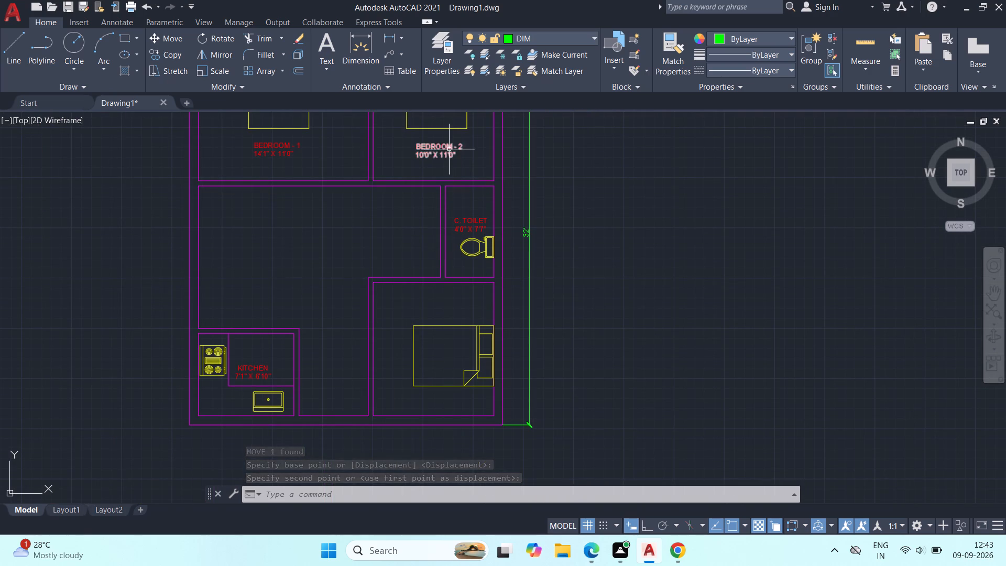
{"action": "left_click", "coordinate": [449, 149]}
{"action": "key", "text": "c"}
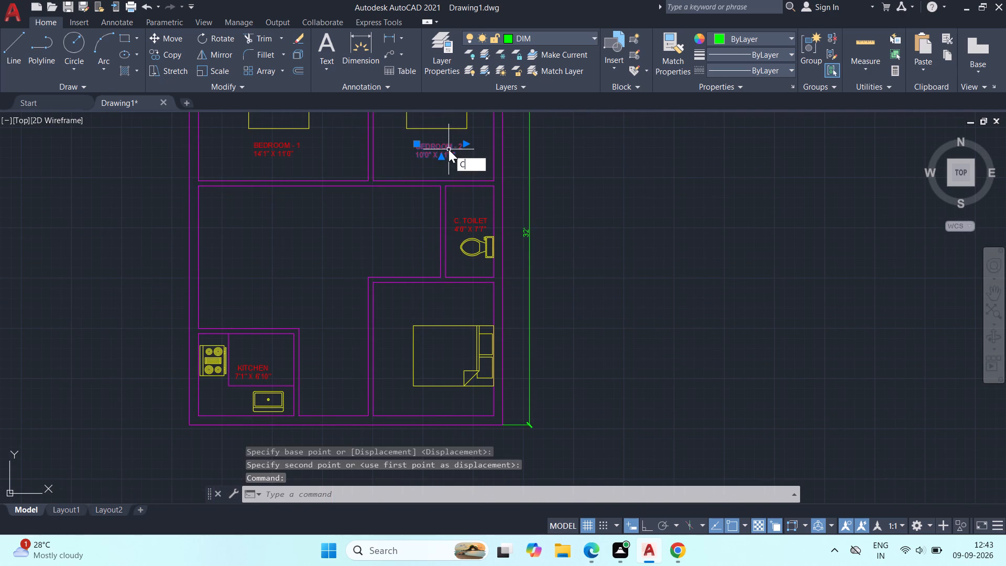
{"action": "type", "text": "O"}
{"action": "key", "text": "space"}
{"action": "left_click", "coordinate": [449, 149]}
{"action": "scroll", "coordinate": [448, 304], "scroll_direction": "up", "scroll_amount": 3}
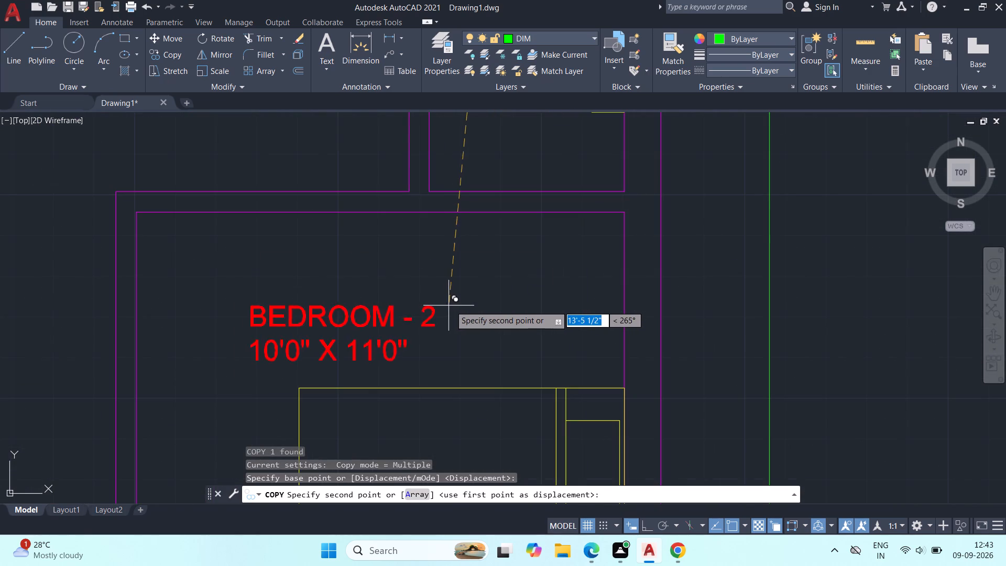
{"action": "left_click", "coordinate": [511, 298]}
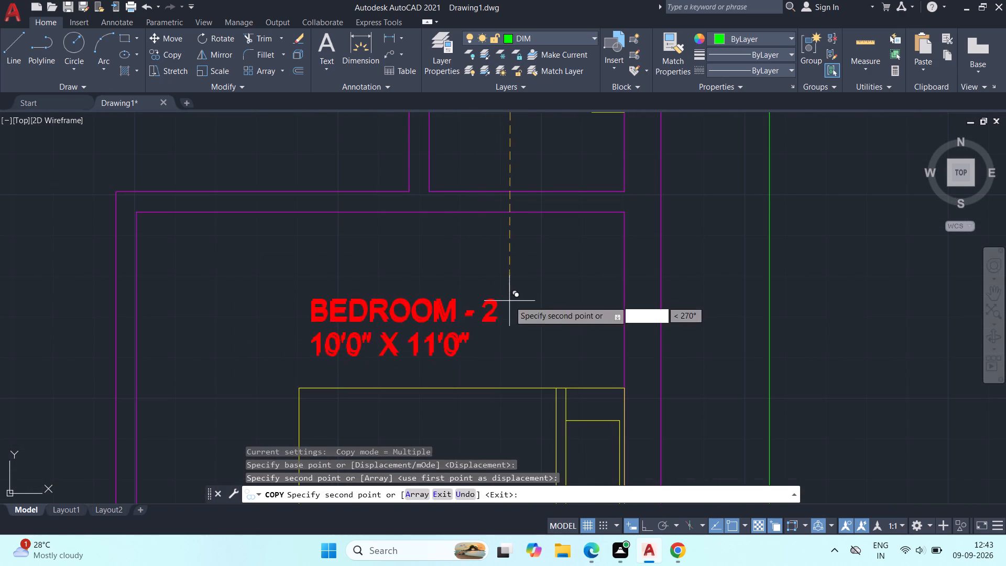
{"action": "key", "text": "Escape"}
Edit the copied label in the lower-right bedroom to read BEDROOM - 3 with size 10'0" X 10'11".
{"action": "scroll", "coordinate": [434, 318], "scroll_direction": "up", "scroll_amount": 4}
{"action": "middle_click_drag", "start_coordinate": [445, 315], "coordinate": [465, 271]}
{"action": "scroll", "coordinate": [465, 270], "scroll_direction": "down", "scroll_amount": 2}
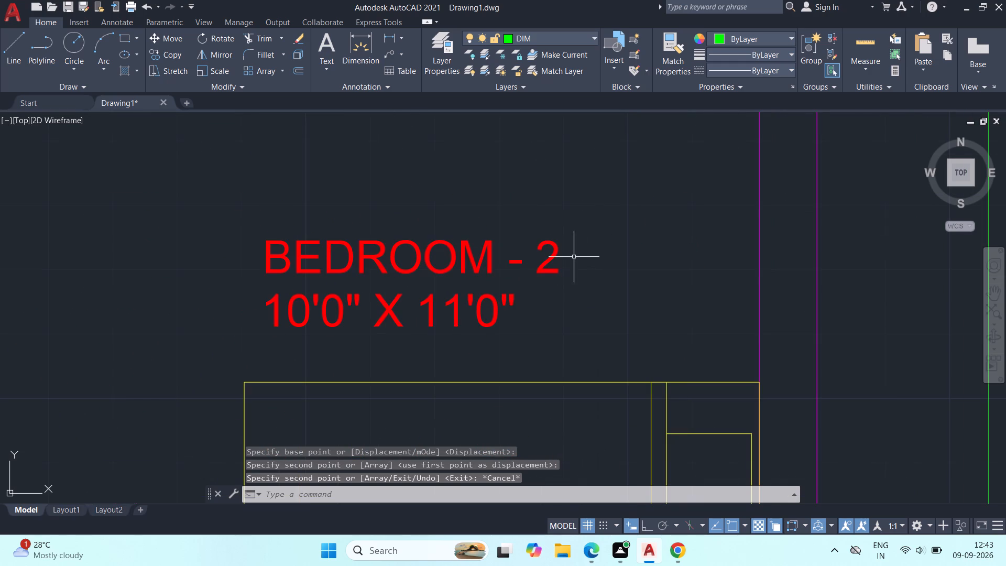
{"action": "double_click", "coordinate": [557, 249]}
{"action": "left_click", "coordinate": [559, 262]}
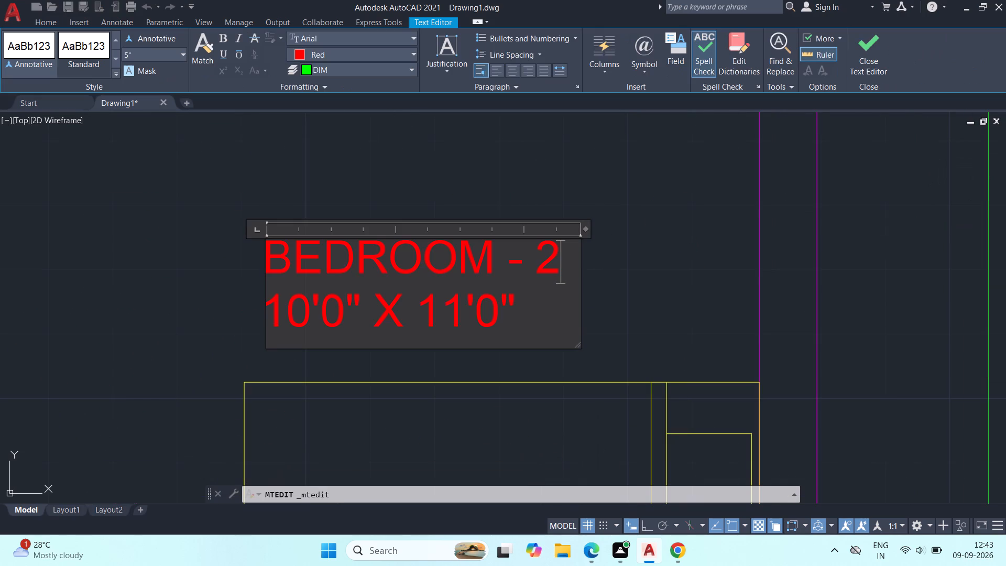
{"action": "key", "text": "BackSpace"}
{"action": "key", "text": "3"}
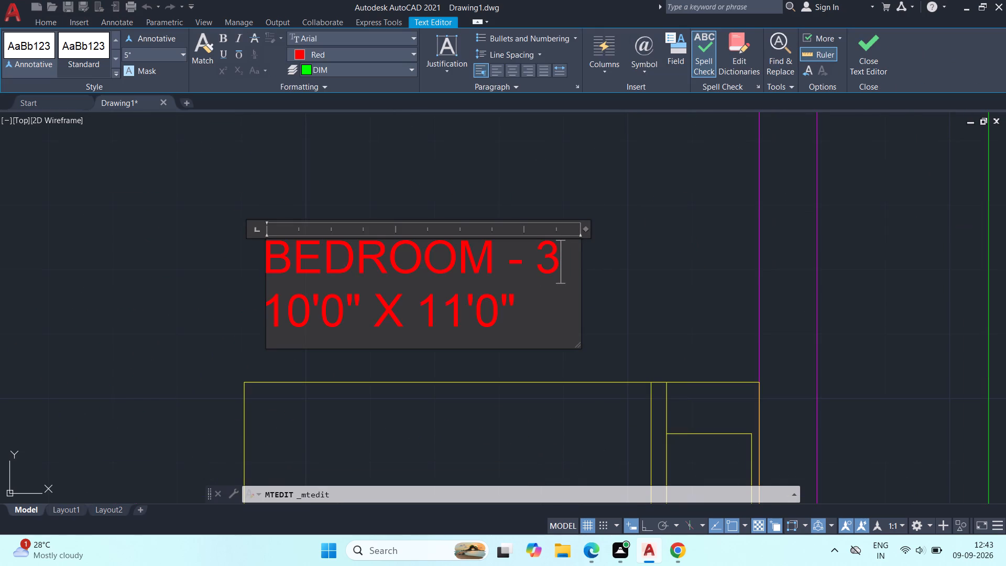
{"action": "left_click", "coordinate": [462, 317]}
{"action": "key", "text": "BackSpace"}
{"action": "key", "text": "0"}
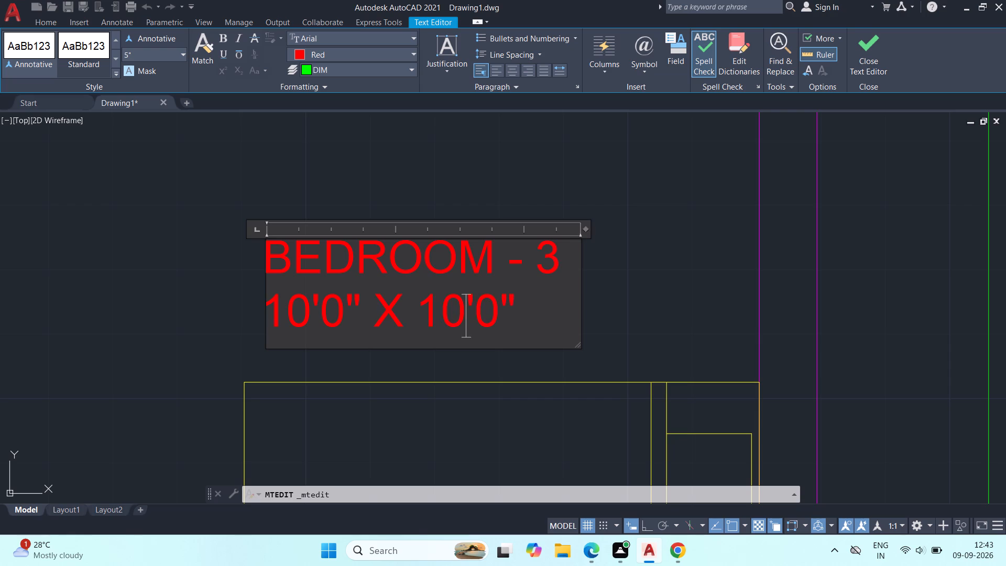
{"action": "left_click", "coordinate": [501, 316]}
{"action": "key", "text": "BackSpace"}
{"action": "type", "text": "11"}
{"action": "left_click", "coordinate": [643, 251]}
{"action": "scroll", "coordinate": [564, 265], "scroll_direction": "down", "scroll_amount": 3}
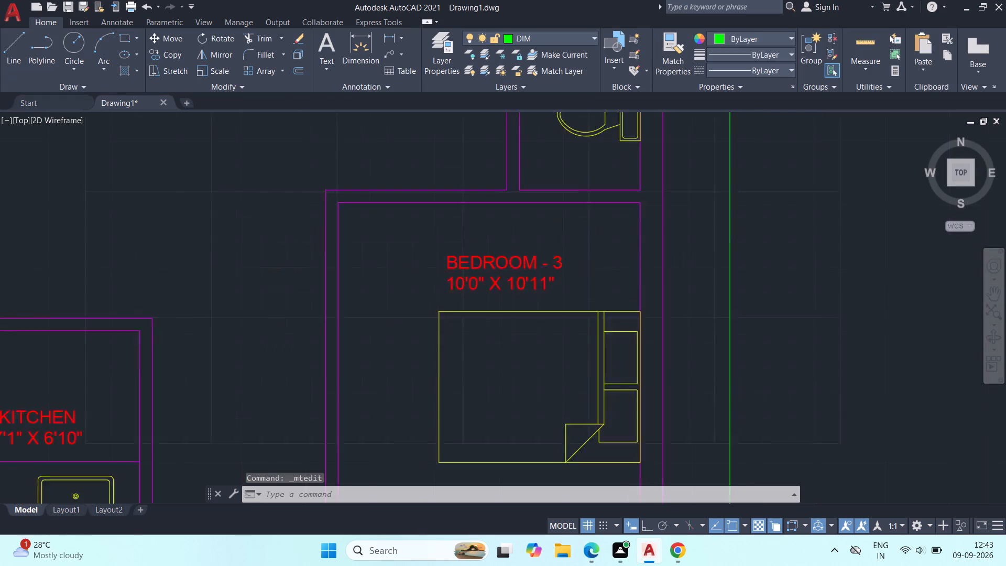
Copy the KITCHEN label into the large central room and into the space between the kitchen and BEDROOM - 3.
{"action": "scroll", "coordinate": [560, 278], "scroll_direction": "down", "scroll_amount": 1}
{"action": "middle_click_drag", "start_coordinate": [496, 309], "coordinate": [591, 286]}
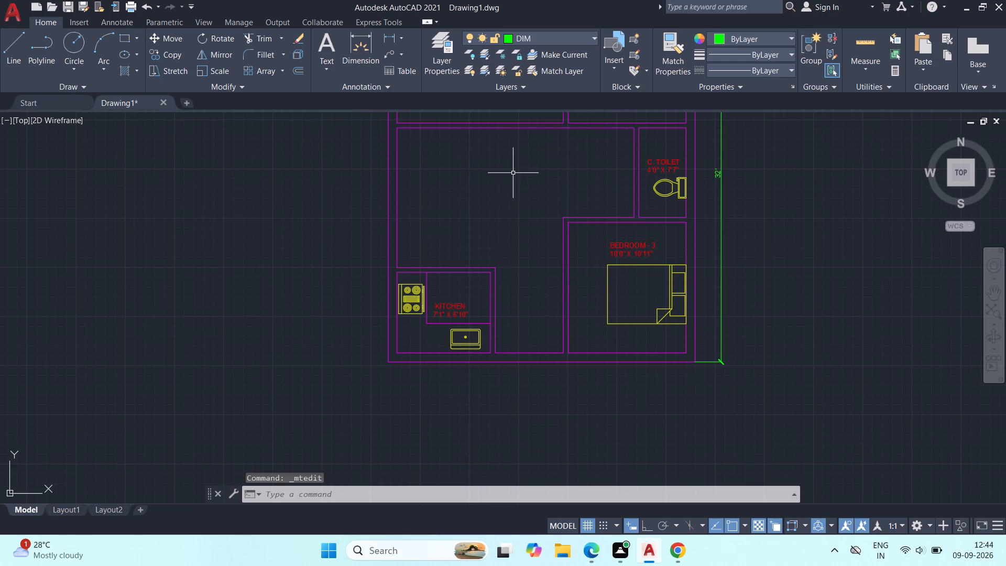
{"action": "middle_click_drag", "start_coordinate": [539, 191], "coordinate": [462, 267]}
{"action": "left_click", "coordinate": [378, 389]}
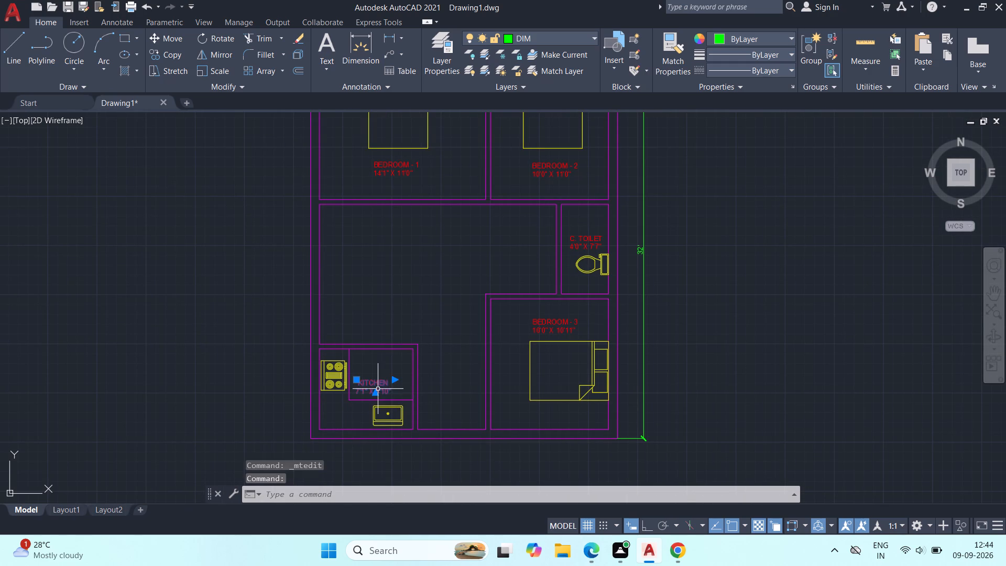
{"action": "key", "text": "c"}
{"action": "key", "text": "o"}
{"action": "key", "text": "space"}
{"action": "left_click", "coordinate": [377, 384]}
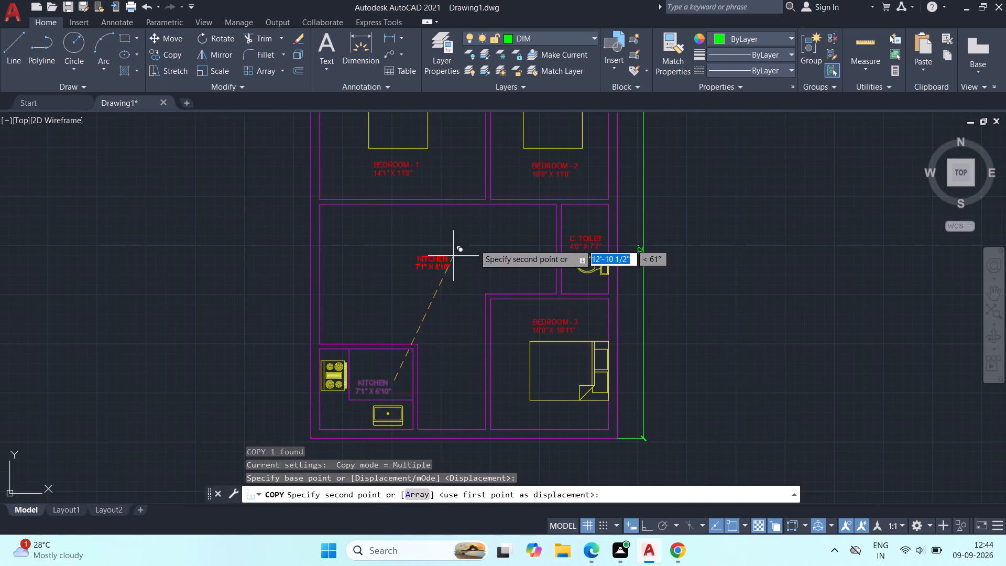
{"action": "left_click", "coordinate": [491, 251]}
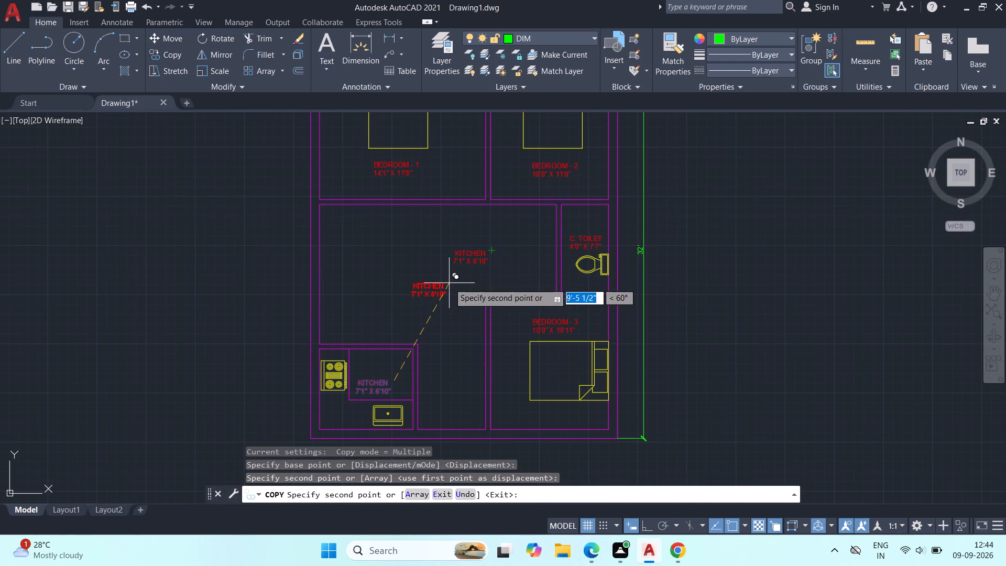
{"action": "middle_click_drag", "start_coordinate": [447, 296], "coordinate": [464, 208]}
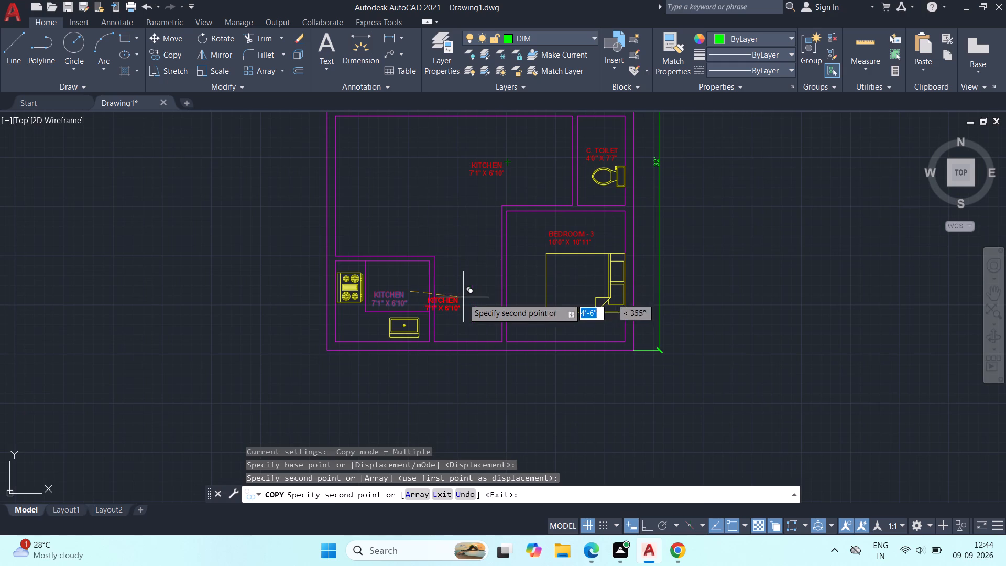
{"action": "left_click", "coordinate": [485, 285]}
{"action": "key", "text": "Escape"}
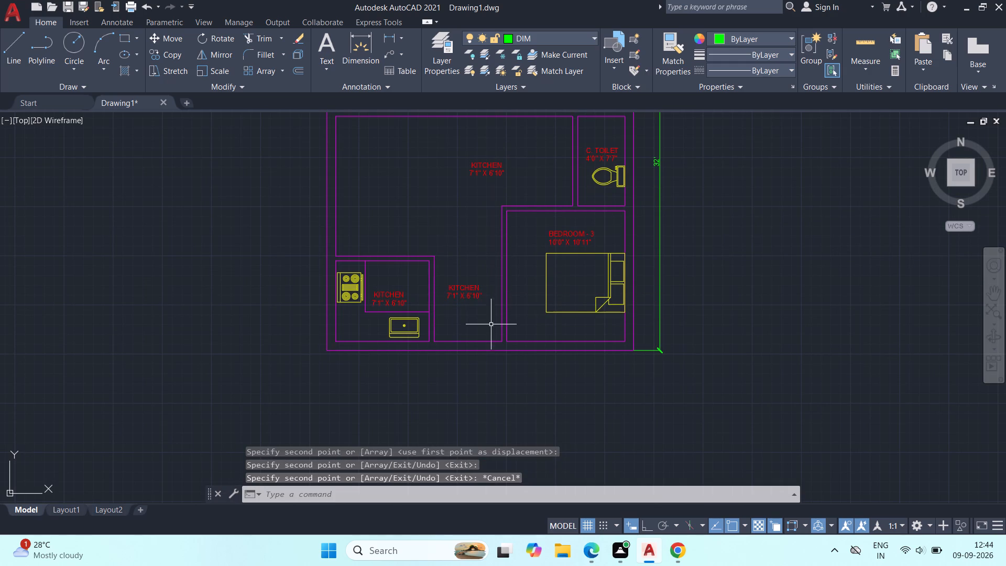
Measure the clear width of the space between the kitchen and BEDROOM - 3 with the quick measure tool.
{"action": "scroll", "coordinate": [481, 334], "scroll_direction": "up", "scroll_amount": 2}
{"action": "middle_click_drag", "start_coordinate": [480, 334], "coordinate": [474, 289]}
{"action": "middle_click_drag", "start_coordinate": [466, 288], "coordinate": [465, 251]}
{"action": "scroll", "coordinate": [465, 251], "scroll_direction": "up", "scroll_amount": 2}
{"action": "middle_click_drag", "start_coordinate": [465, 251], "coordinate": [457, 219]}
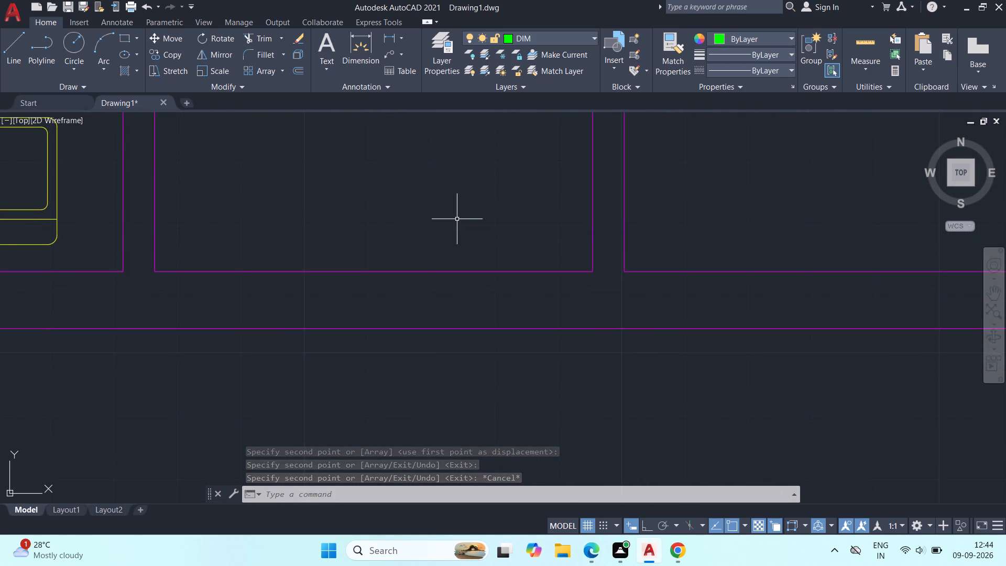
{"action": "scroll", "coordinate": [457, 219], "scroll_direction": "down", "scroll_amount": 1}
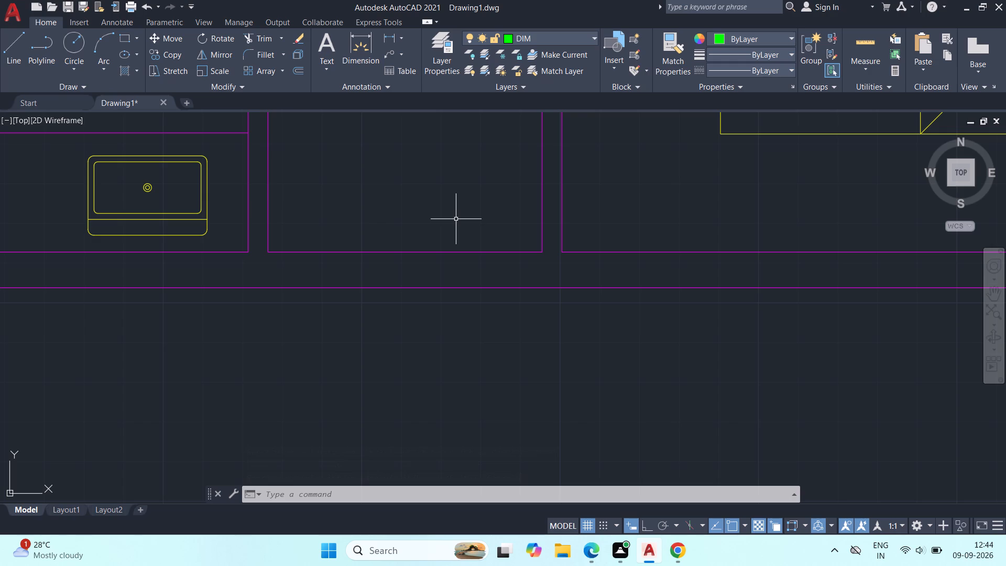
{"action": "middle_click_drag", "start_coordinate": [455, 223], "coordinate": [475, 362]}
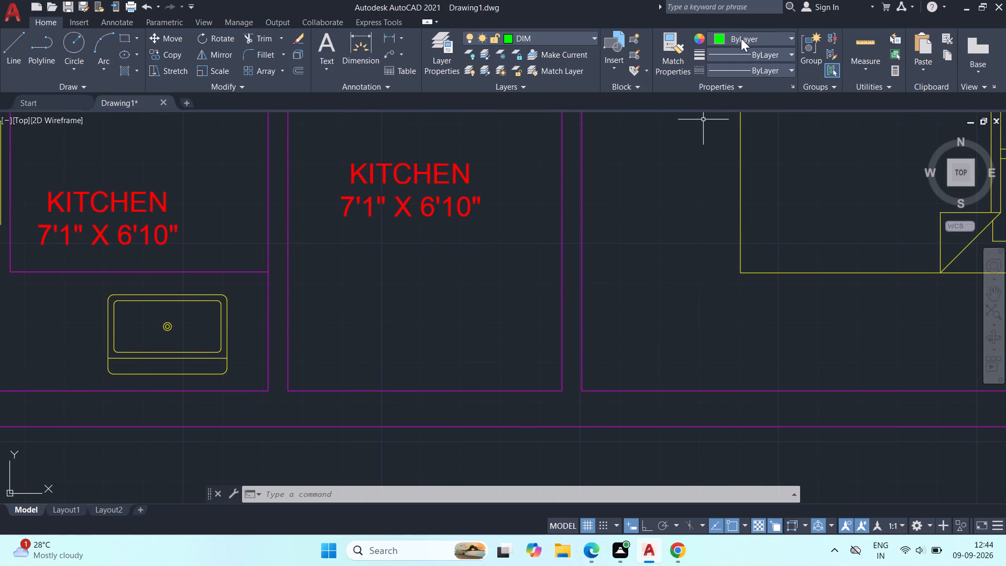
{"action": "left_click", "coordinate": [863, 43]}
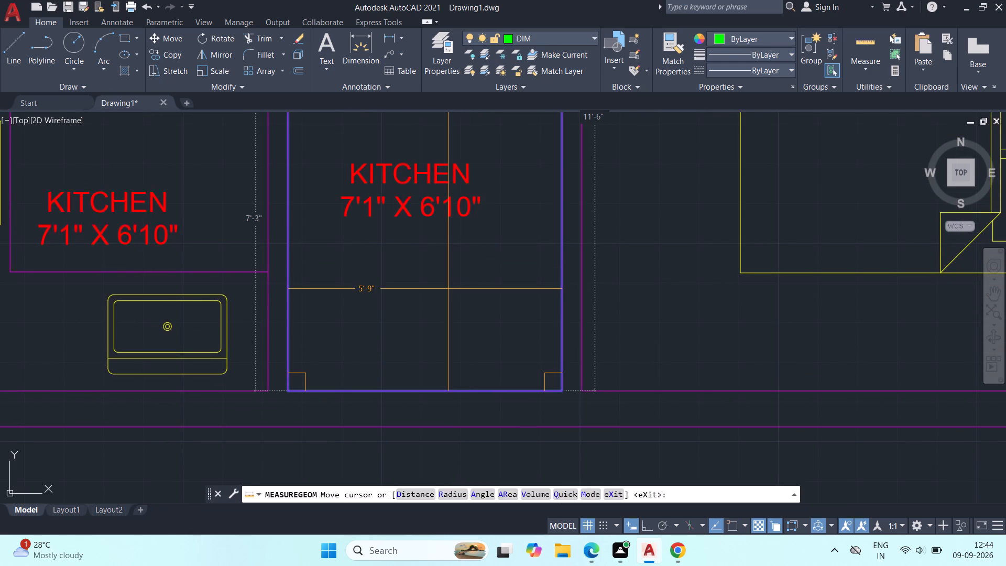
{"action": "key", "text": "Escape"}
Replace the copied KITCHEN label between the kitchen and BEDROOM - 3 with the text 5'9" WIDE PASSAGE.
{"action": "middle_click_drag", "start_coordinate": [466, 269], "coordinate": [467, 285]}
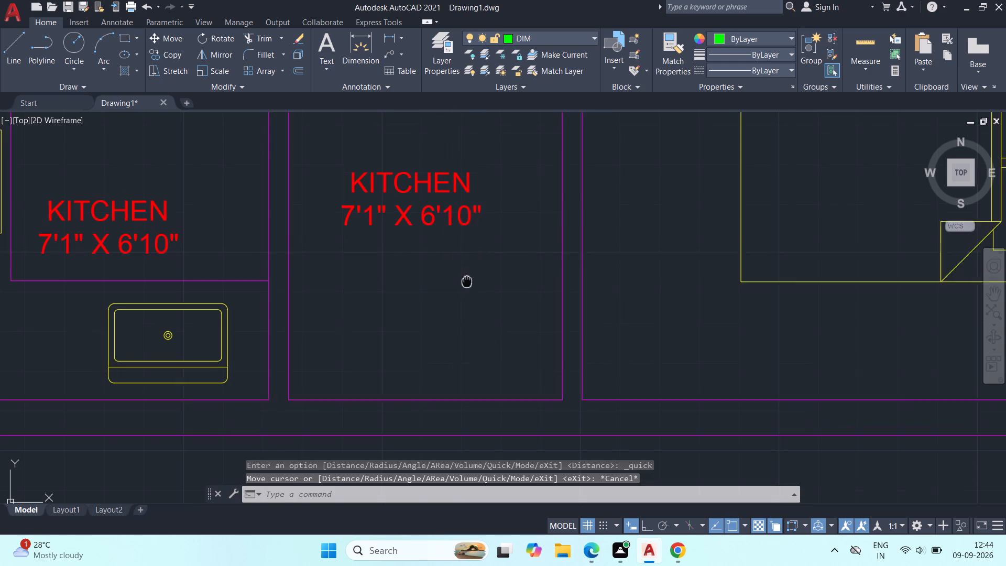
{"action": "middle_click_drag", "start_coordinate": [467, 285], "coordinate": [475, 307]}
{"action": "double_click", "coordinate": [447, 243]}
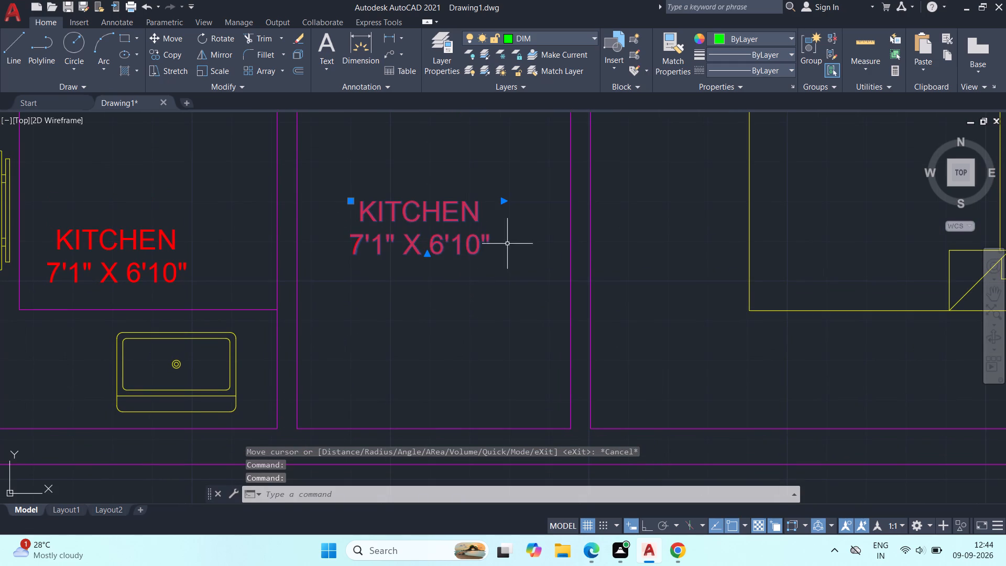
{"action": "left_click", "coordinate": [478, 241]}
{"action": "left_click", "coordinate": [475, 239]}
{"action": "double_click", "coordinate": [467, 237]}
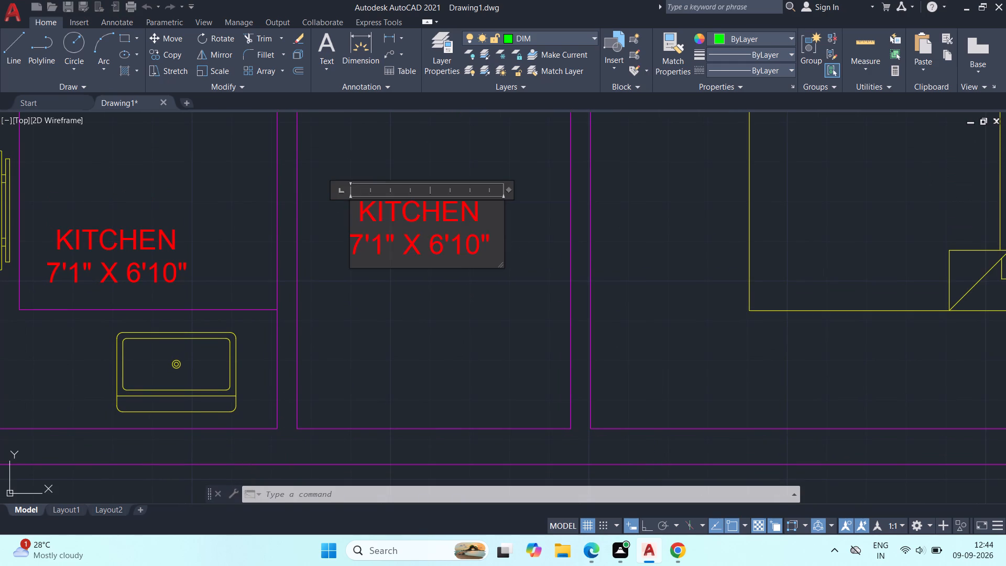
{"action": "left_click", "coordinate": [495, 248]}
{"action": "key", "text": "BackSpace"}
{"action": "key", "text": "BackSpace"}
{"action": "key", "text": "BackSpace"}
{"action": "key", "text": "BackSpace"}
{"action": "key", "text": "BackSpace"}
{"action": "key", "text": "BackSpace"}
{"action": "key", "text": "BackSpace"}
{"action": "key", "text": "BackSpace"}
{"action": "key", "text": "BackSpace"}
{"action": "key", "text": "BackSpace"}
{"action": "key", "text": "BackSpace"}
{"action": "key", "text": "BackSpace"}
{"action": "key", "text": "BackSpace"}
{"action": "key", "text": "BackSpace"}
{"action": "key", "text": "BackSpace"}
{"action": "key", "text": "BackSpace"}
{"action": "key", "text": "BackSpace"}
{"action": "key", "text": "BackSpace"}
{"action": "key", "text": "BackSpace"}
{"action": "key", "text": "BackSpace"}
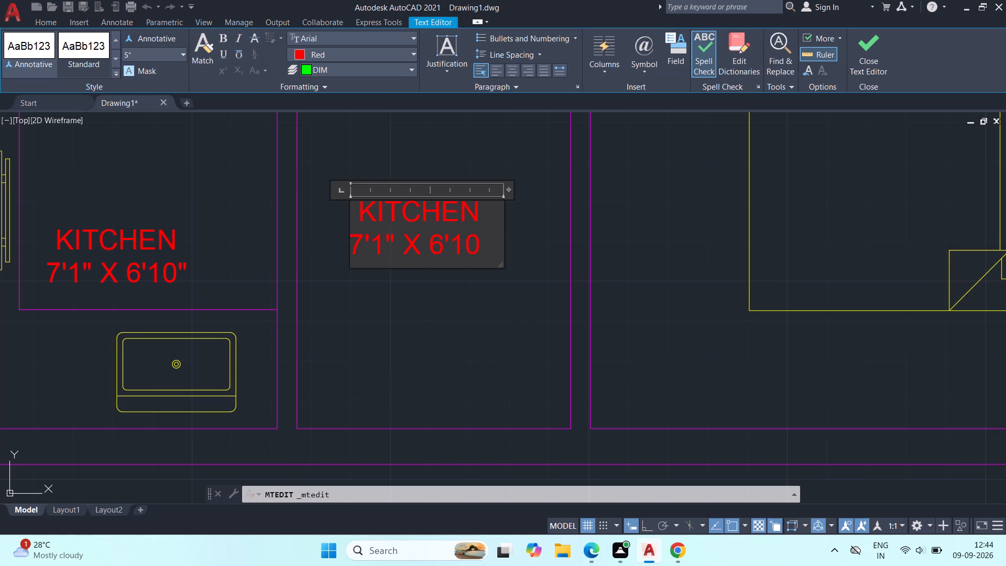
{"action": "type", "text": "5'9\""}
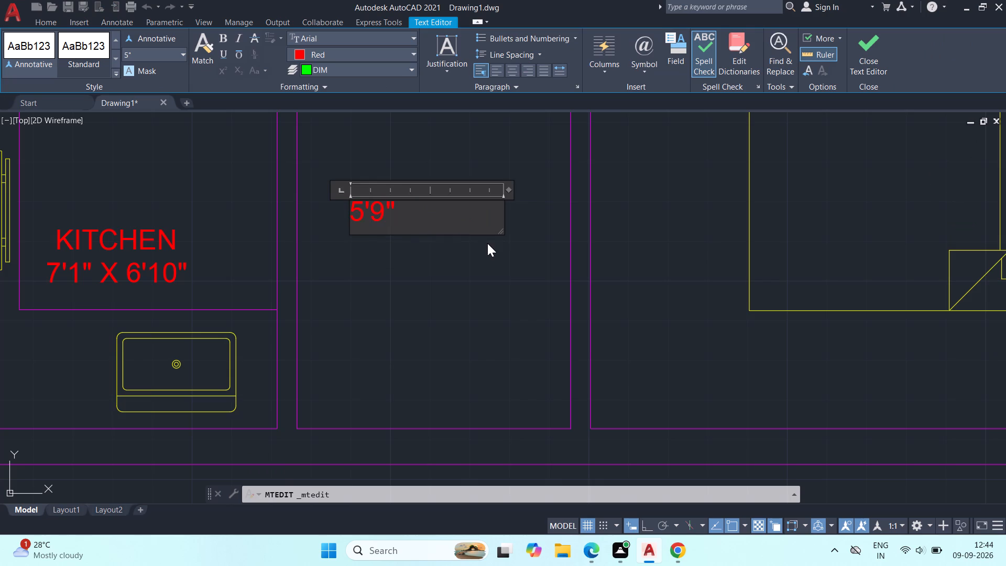
{"action": "key", "text": "space"}
{"action": "type", "text": "WIDE"}
{"action": "key", "text": "space"}
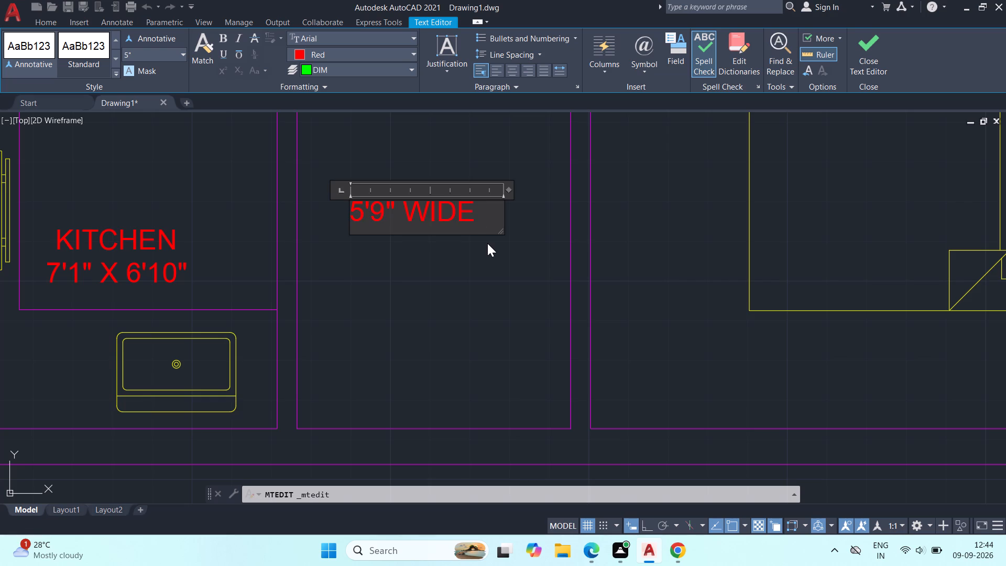
{"action": "type", "text": "PASSAGE"}
{"action": "left_click", "coordinate": [489, 330]}
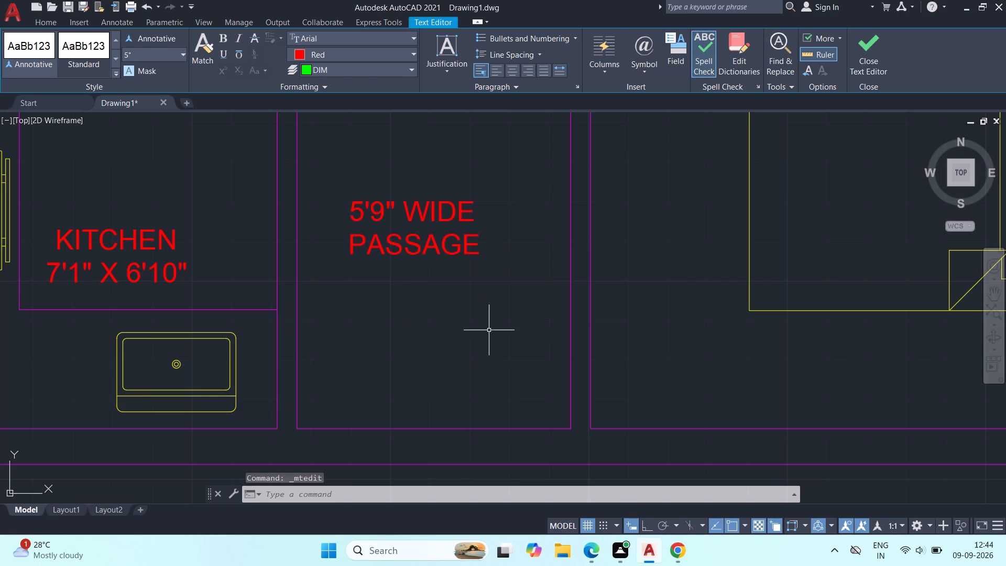
On the walls layer with Ortho on, draw a vertical line from the kitchen's lower-right inside corner down past the bottom outer wall.
{"action": "scroll", "coordinate": [466, 321], "scroll_direction": "down", "scroll_amount": 2}
{"action": "middle_click_drag", "start_coordinate": [461, 301], "coordinate": [458, 266]}
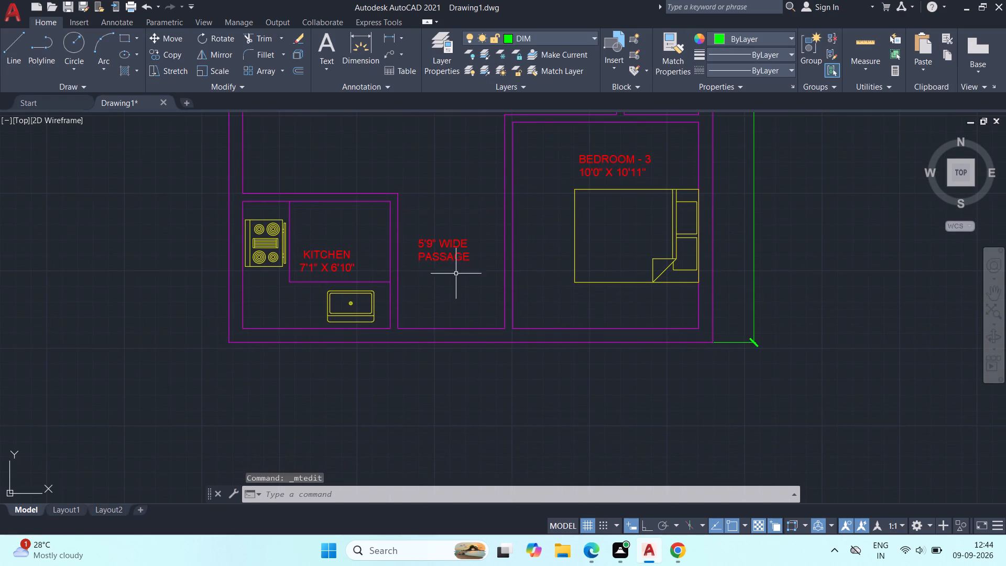
{"action": "middle_click_drag", "start_coordinate": [427, 278], "coordinate": [342, 309]}
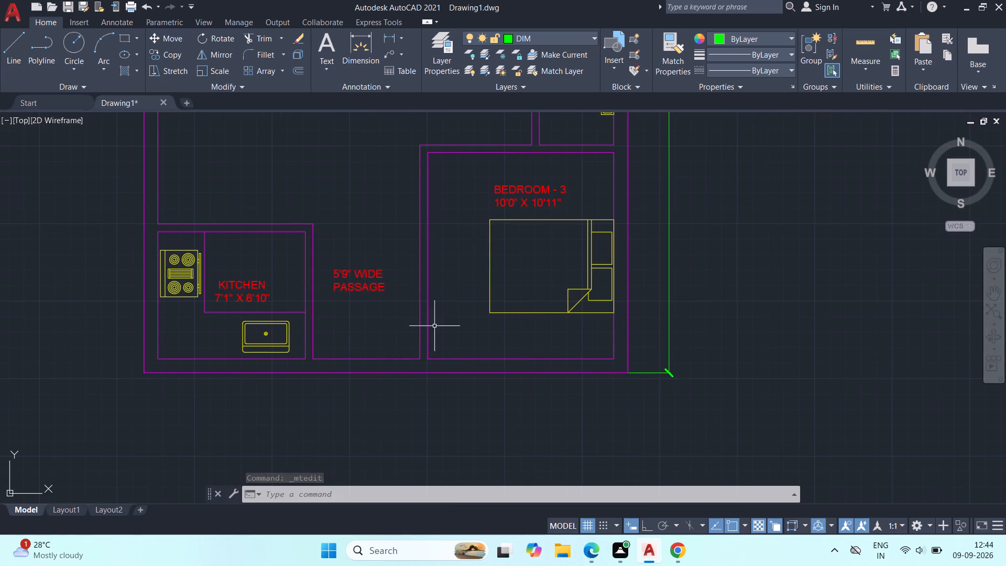
{"action": "middle_click_drag", "start_coordinate": [460, 333], "coordinate": [484, 228]}
{"action": "scroll", "coordinate": [337, 297], "scroll_direction": "up", "scroll_amount": 2}
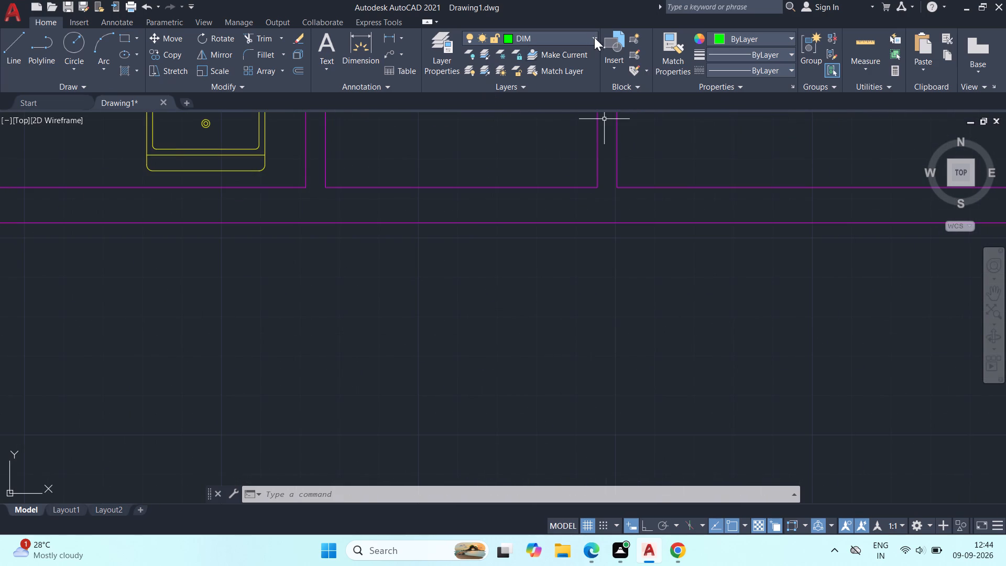
{"action": "left_click", "coordinate": [586, 38]}
{"action": "left_click", "coordinate": [524, 147]}
{"action": "type", "text": "L"}
{"action": "key", "text": "space"}
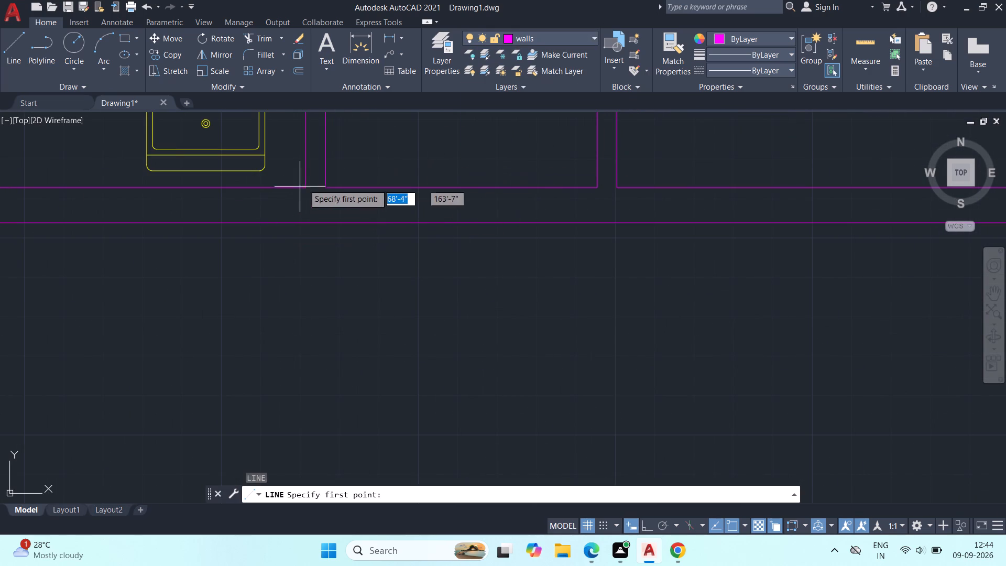
{"action": "left_click", "coordinate": [303, 188]}
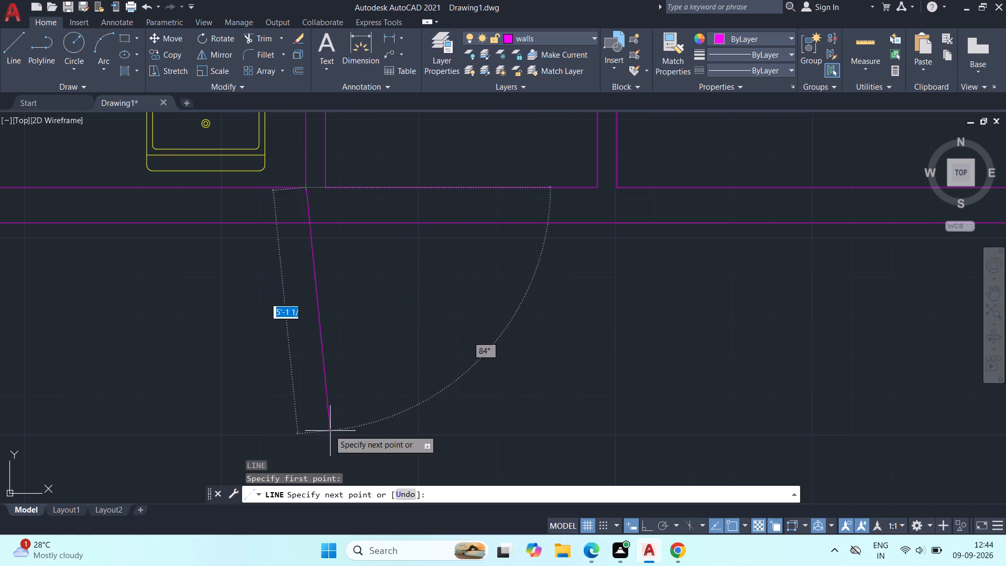
{"action": "left_click", "coordinate": [646, 524]}
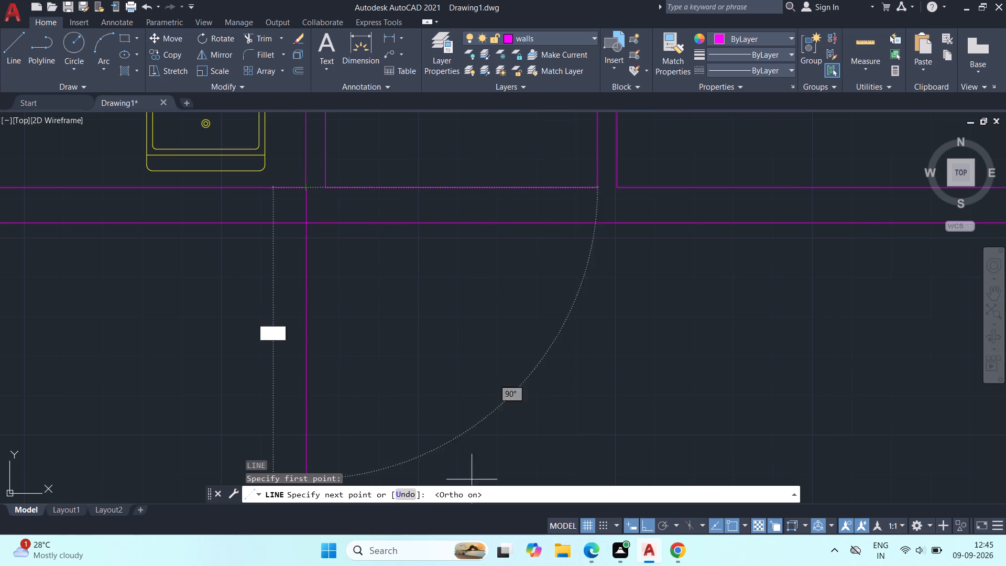
{"action": "left_click", "coordinate": [305, 385]}
{"action": "key", "text": "Escape"}
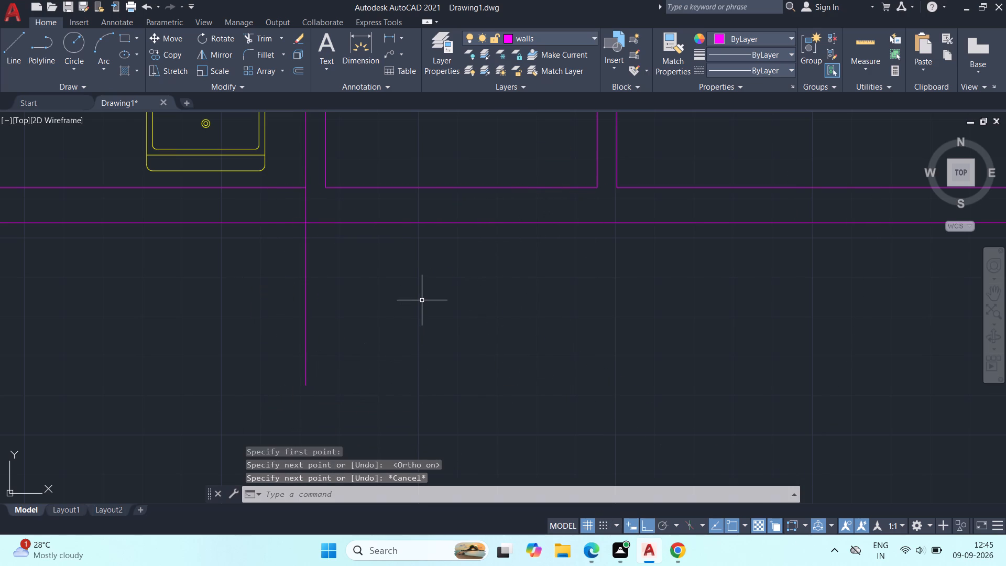
Offset the bottom outer wall line outward twice, 1' each time, to form the entrance step lines.
{"action": "type", "text": "O"}
{"action": "key", "text": "space"}
{"action": "left_click", "coordinate": [309, 223]}
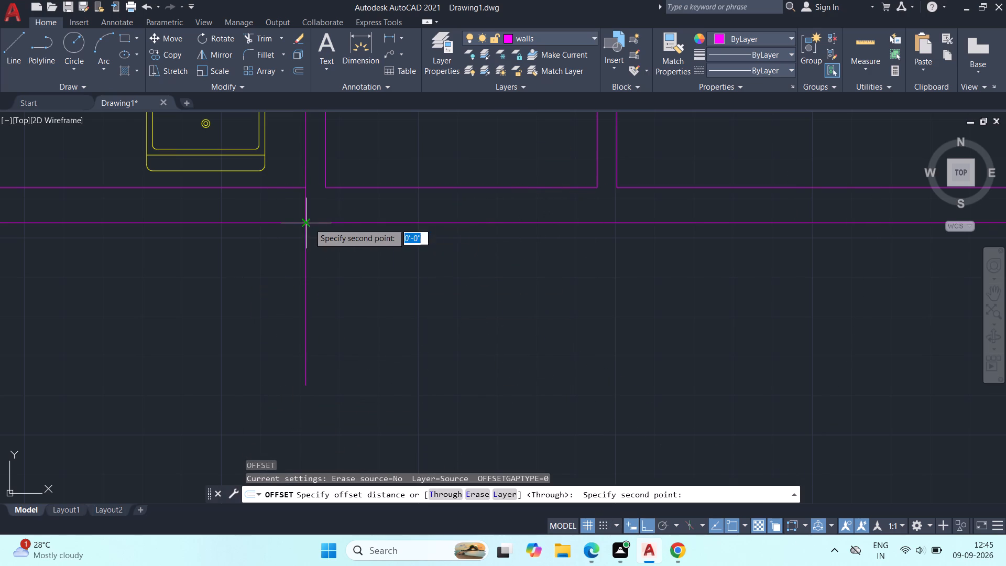
{"action": "left_click", "coordinate": [423, 221]}
{"action": "left_click", "coordinate": [451, 224]}
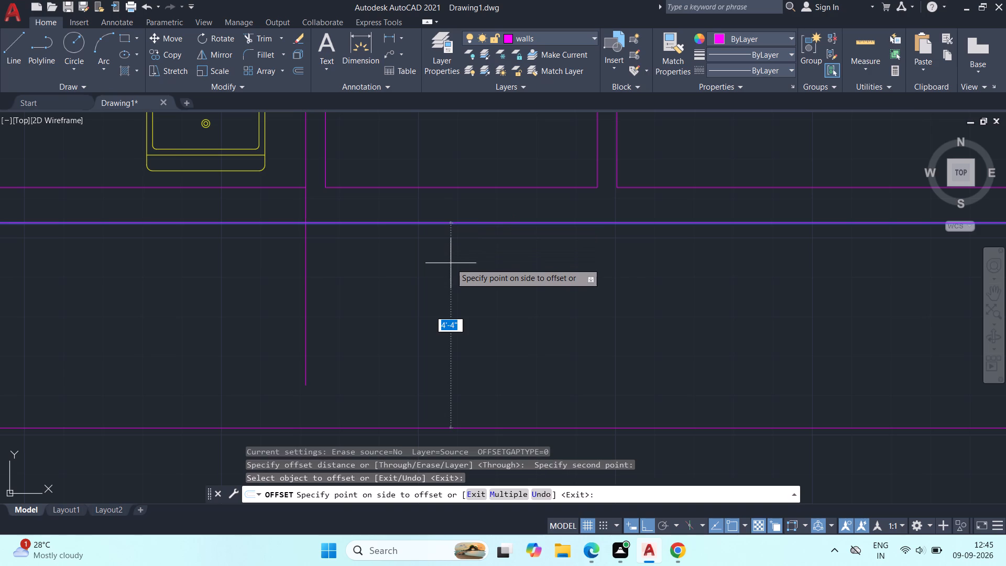
{"action": "type", "text": "1'"}
{"action": "key", "text": "Return"}
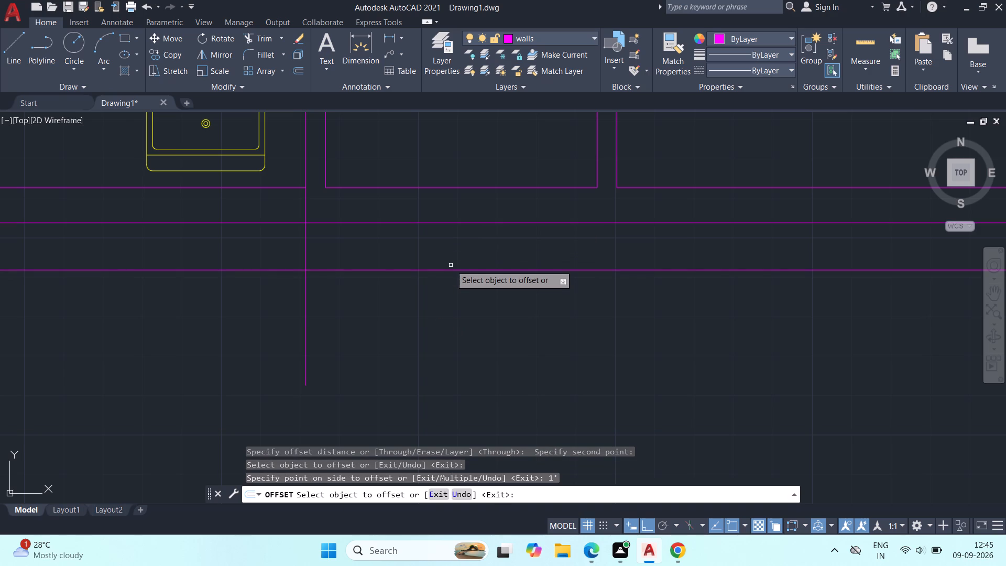
{"action": "left_click", "coordinate": [483, 269]}
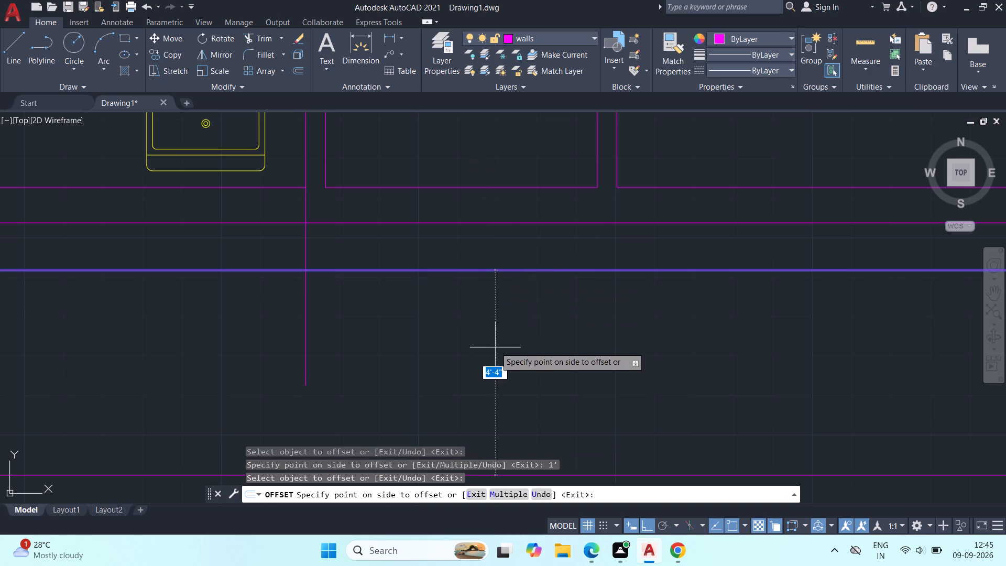
{"action": "type", "text": "1'"}
{"action": "key", "text": "Return"}
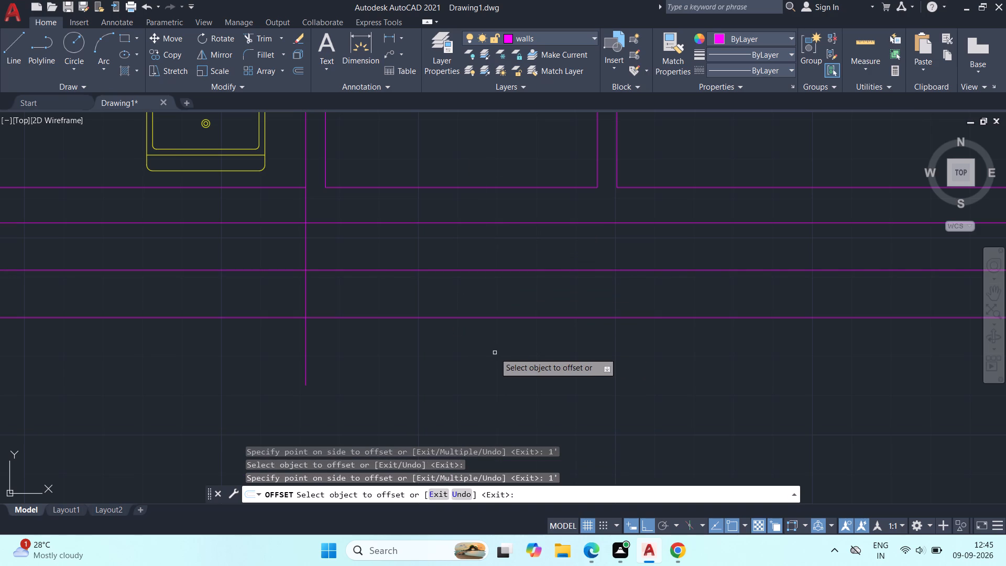
{"action": "key", "text": "Escape"}
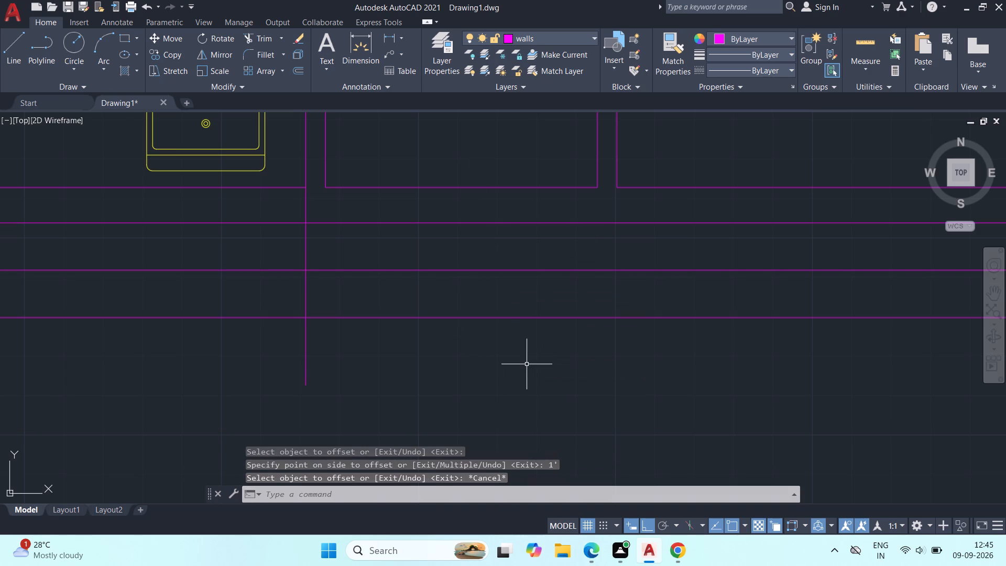
Draw a vertical line from BEDROOM - 3's lower-left inside corner down past the offset step lines.
{"action": "key", "text": "l"}
{"action": "key", "text": "space"}
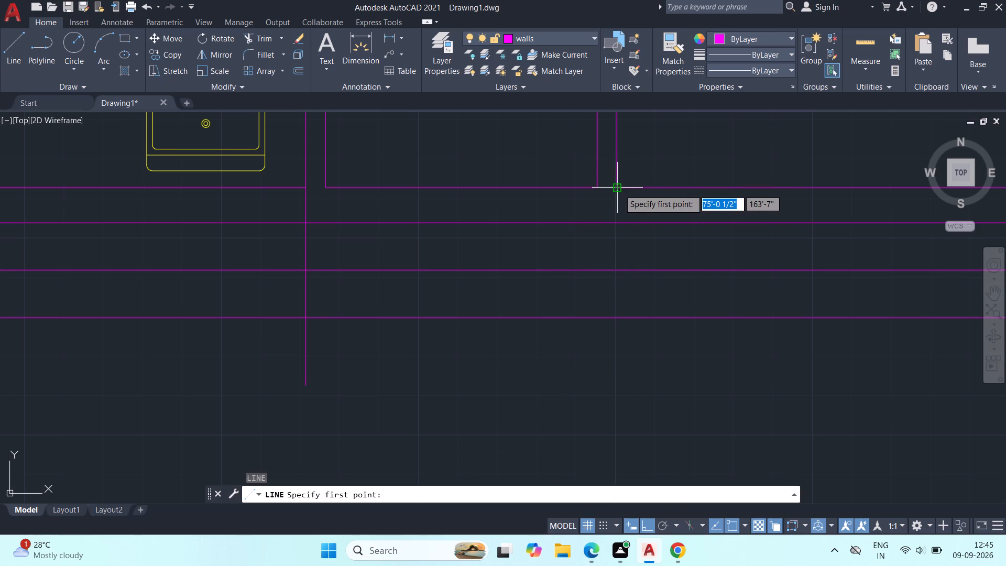
{"action": "left_click", "coordinate": [619, 189]}
{"action": "left_click", "coordinate": [626, 401]}
{"action": "key", "text": "Escape"}
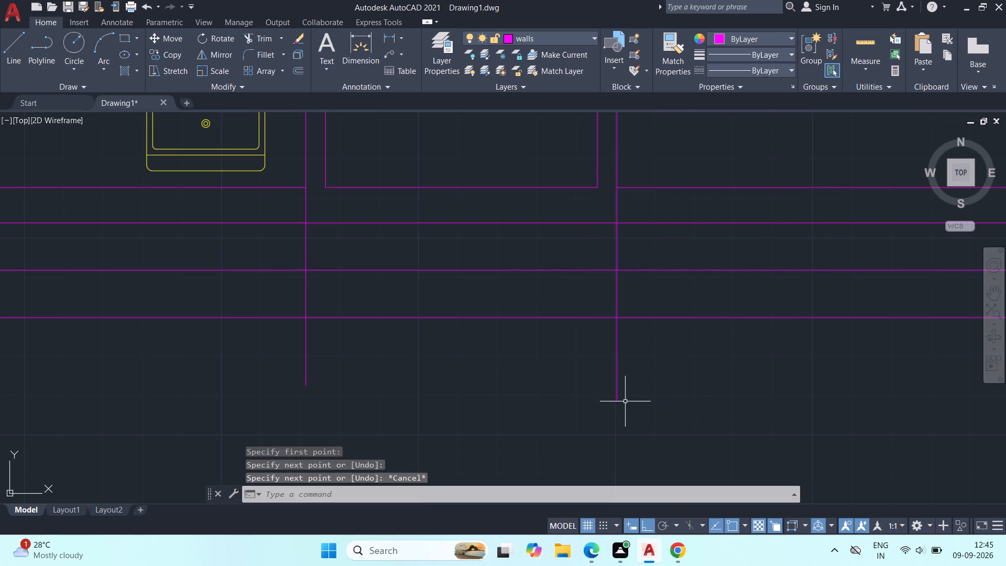
Trim the step lines and both vertical lines so only the two entrance steps remain below the outer wall in front of the passage.
{"action": "key", "text": "t"}
{"action": "type", "text": "R"}
{"action": "key", "text": "space"}
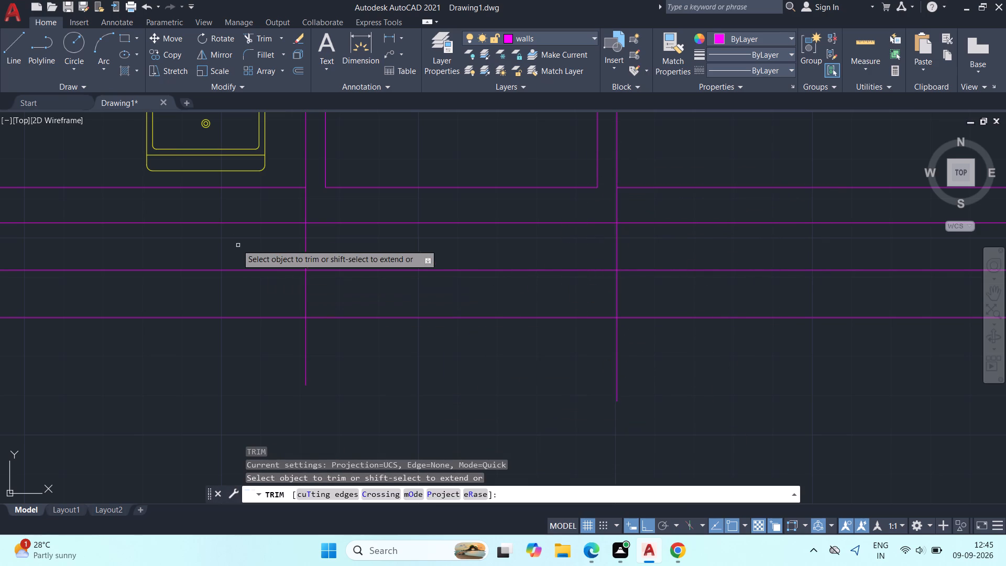
{"action": "left_click", "coordinate": [234, 239]}
{"action": "left_click", "coordinate": [249, 354]}
{"action": "left_click", "coordinate": [261, 356]}
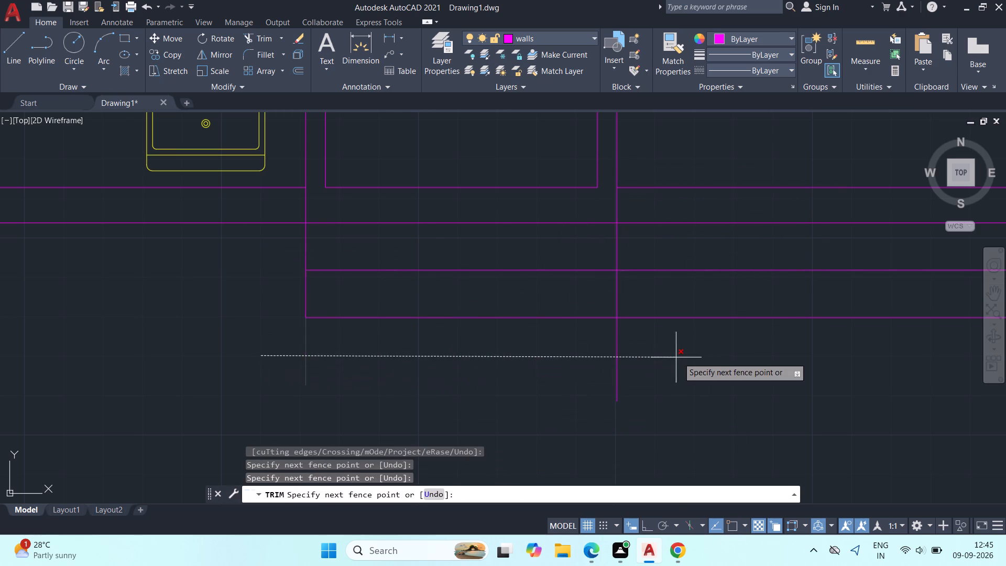
{"action": "double_click", "coordinate": [704, 358]}
{"action": "left_click", "coordinate": [673, 264]}
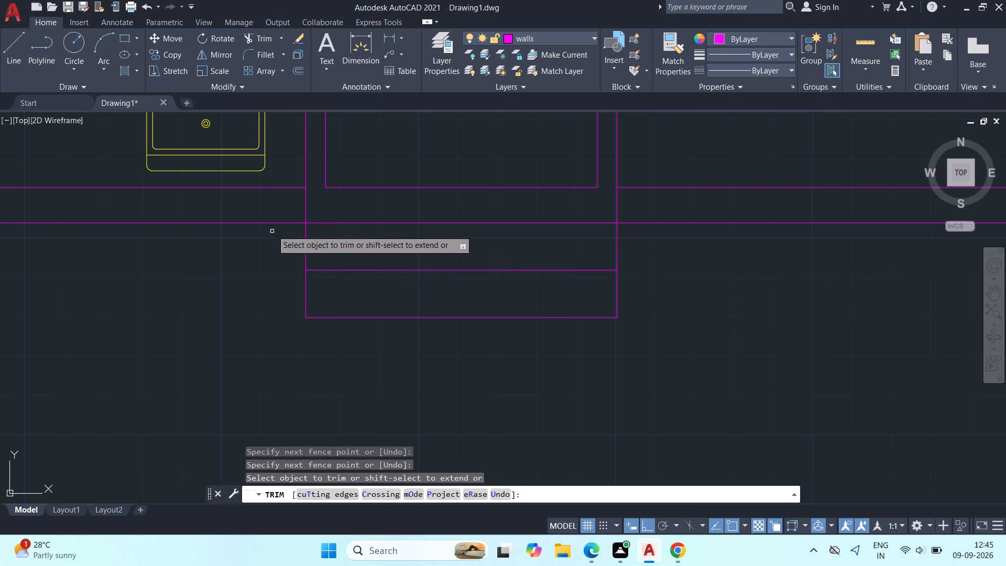
{"action": "left_click", "coordinate": [301, 208]}
{"action": "left_click", "coordinate": [650, 212]}
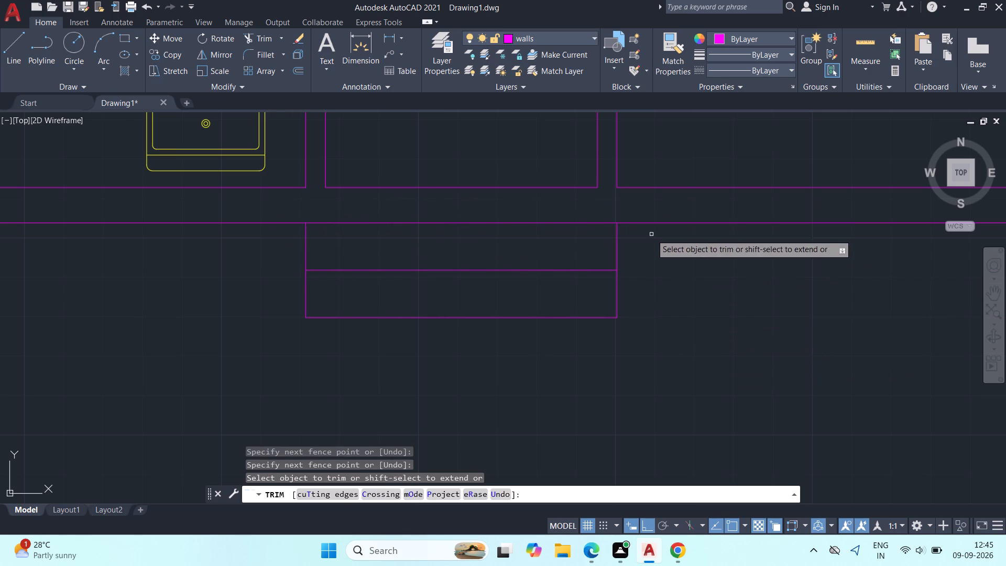
{"action": "middle_click_drag", "start_coordinate": [651, 330], "coordinate": [523, 360]}
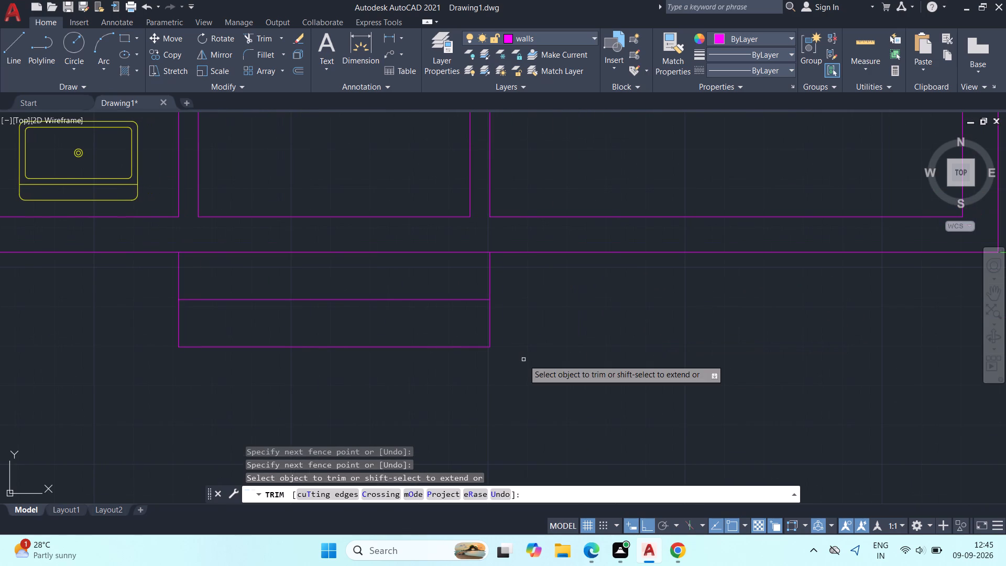
{"action": "key", "text": "Escape"}
Measure the large central room's length and width with the quick measure tool.
{"action": "scroll", "coordinate": [523, 358], "scroll_direction": "down", "scroll_amount": 2}
{"action": "middle_click_drag", "start_coordinate": [546, 366], "coordinate": [581, 428]}
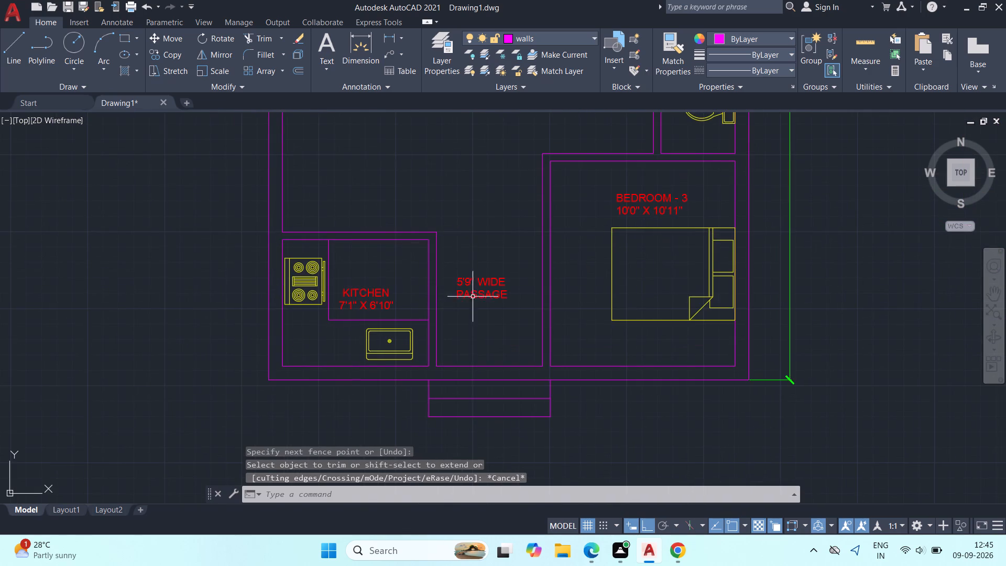
{"action": "middle_click_drag", "start_coordinate": [434, 229], "coordinate": [540, 389]}
{"action": "scroll", "coordinate": [531, 344], "scroll_direction": "down", "scroll_amount": 2}
{"action": "middle_click_drag", "start_coordinate": [549, 352], "coordinate": [437, 270]}
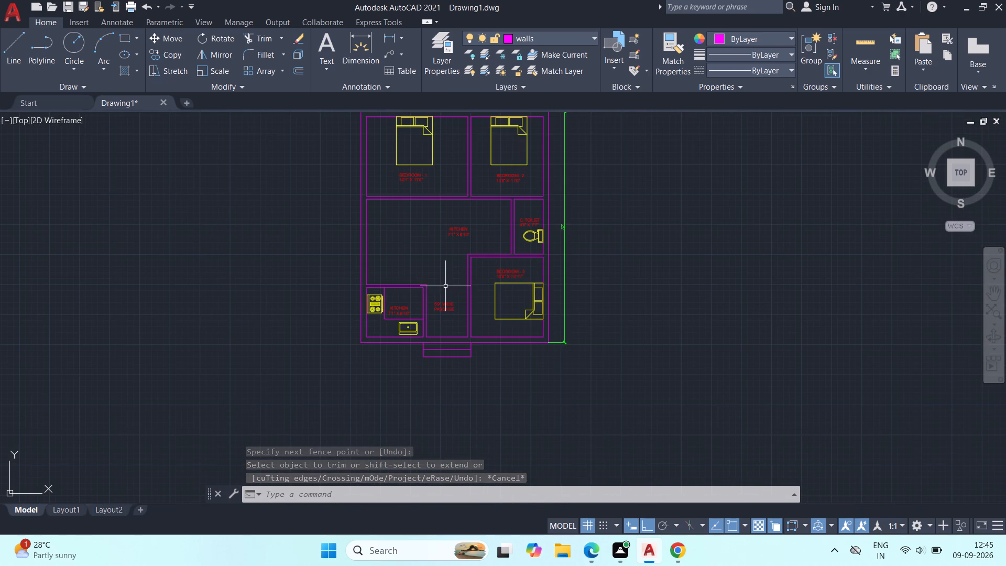
{"action": "scroll", "coordinate": [407, 234], "scroll_direction": "up", "scroll_amount": 1}
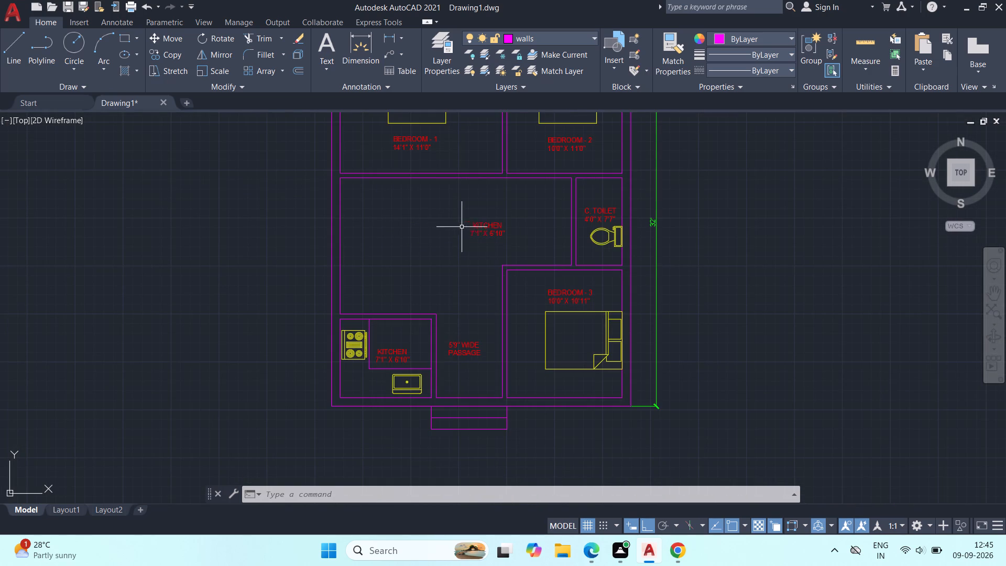
{"action": "scroll", "coordinate": [484, 241], "scroll_direction": "up", "scroll_amount": 1}
{"action": "left_click", "coordinate": [862, 41]}
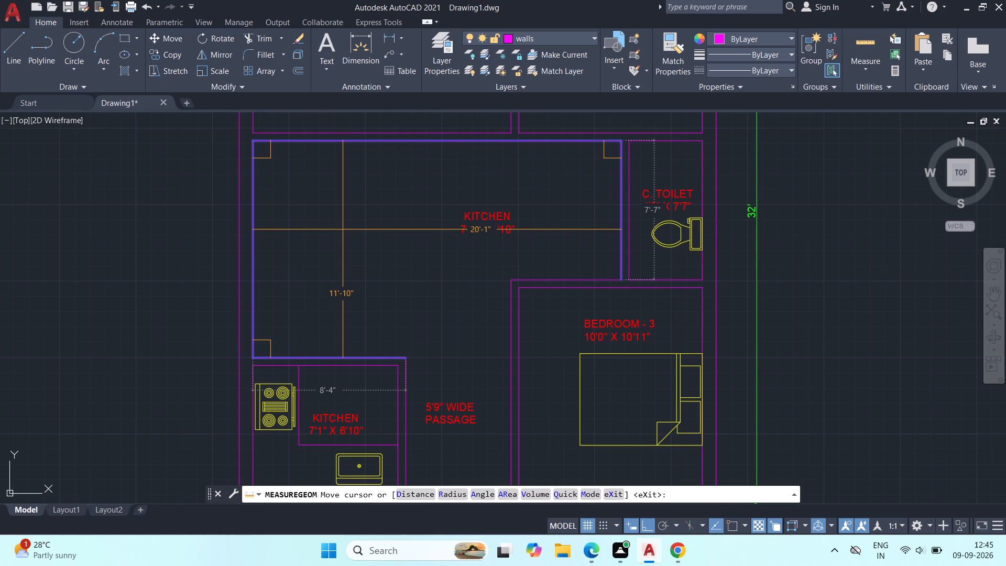
{"action": "scroll", "coordinate": [343, 230], "scroll_direction": "up", "scroll_amount": 1}
{"action": "scroll", "coordinate": [343, 230], "scroll_direction": "down", "scroll_amount": 1}
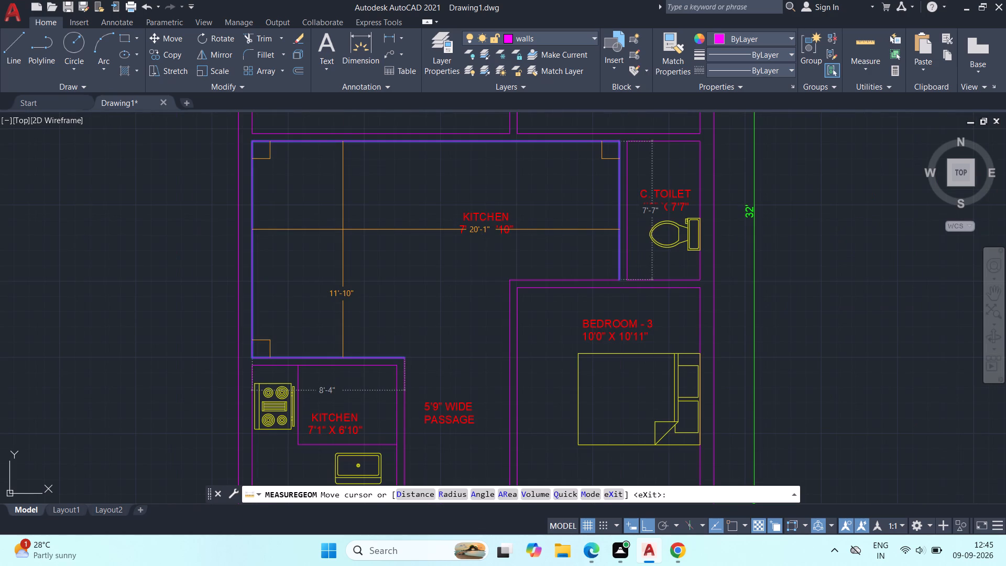
{"action": "key", "text": "Escape"}
{"action": "key", "text": "Escape"}
{"action": "middle_click_drag", "start_coordinate": [363, 233], "coordinate": [433, 226]}
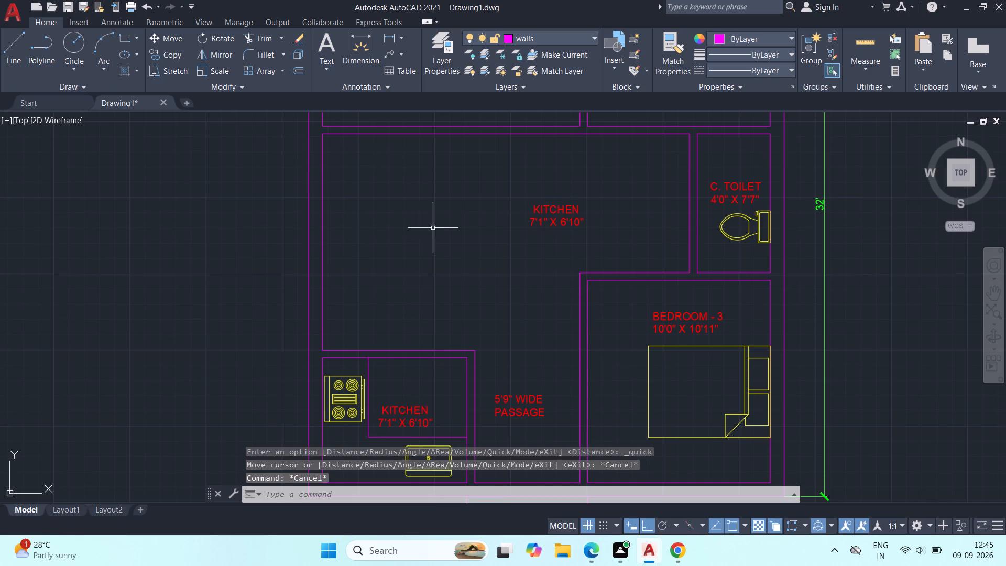
Offset the wall line above the kitchen 3' up into the large central room.
{"action": "middle_click_drag", "start_coordinate": [406, 241], "coordinate": [424, 256]}
{"action": "scroll", "coordinate": [416, 248], "scroll_direction": "up", "scroll_amount": 1}
{"action": "middle_click_drag", "start_coordinate": [418, 244], "coordinate": [431, 258]}
{"action": "scroll", "coordinate": [452, 245], "scroll_direction": "down", "scroll_amount": 1}
{"action": "middle_click_drag", "start_coordinate": [455, 247], "coordinate": [463, 252]}
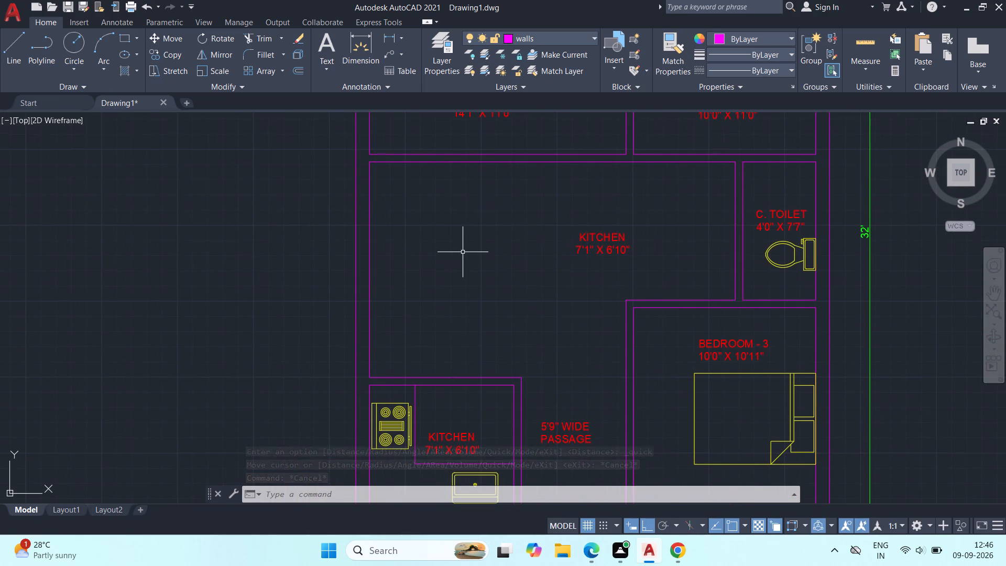
{"action": "type", "text": "O"}
{"action": "key", "text": "space"}
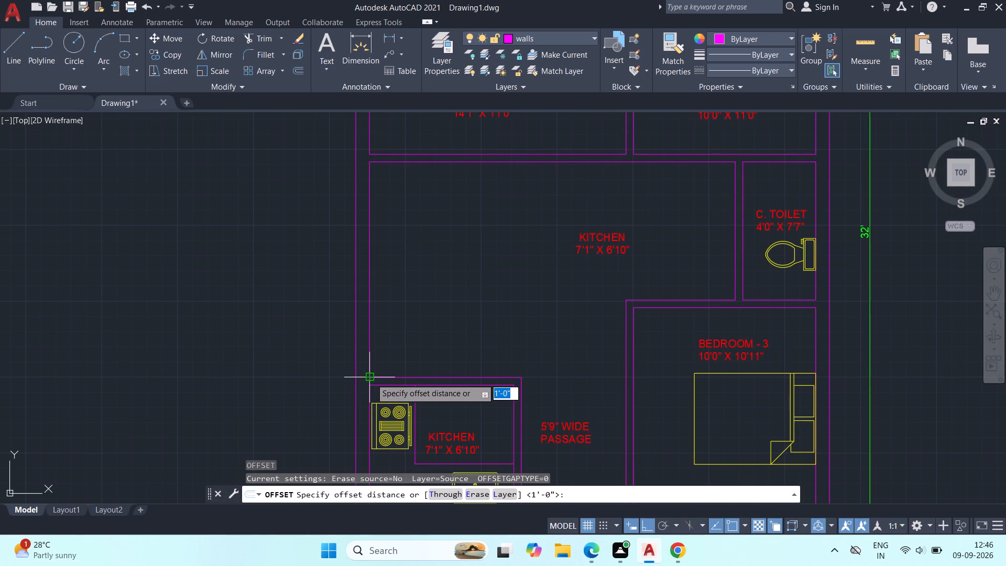
{"action": "left_click", "coordinate": [371, 378]}
{"action": "left_click", "coordinate": [404, 375]}
{"action": "left_click", "coordinate": [406, 376]}
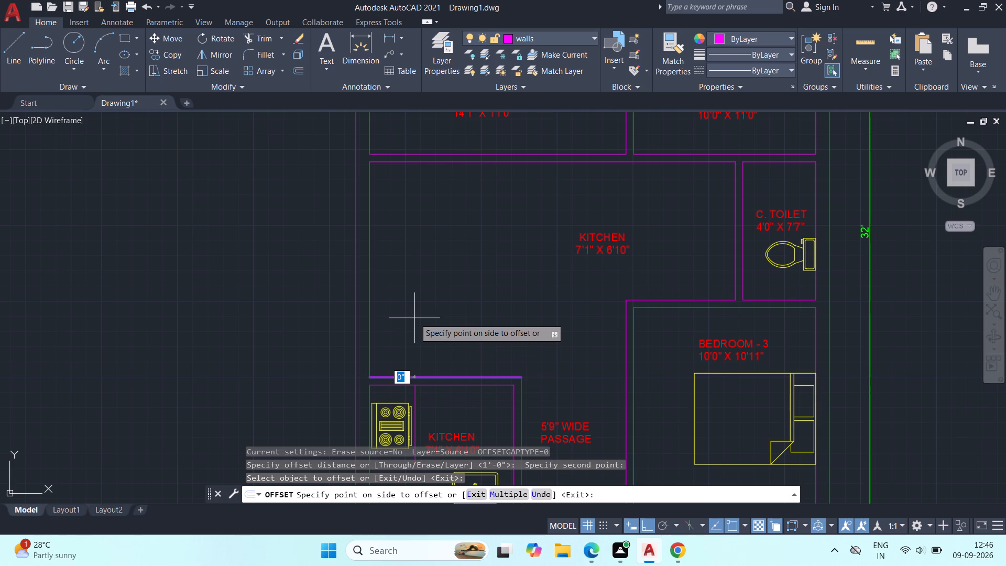
{"action": "type", "text": "3'"}
{"action": "key", "text": "Return"}
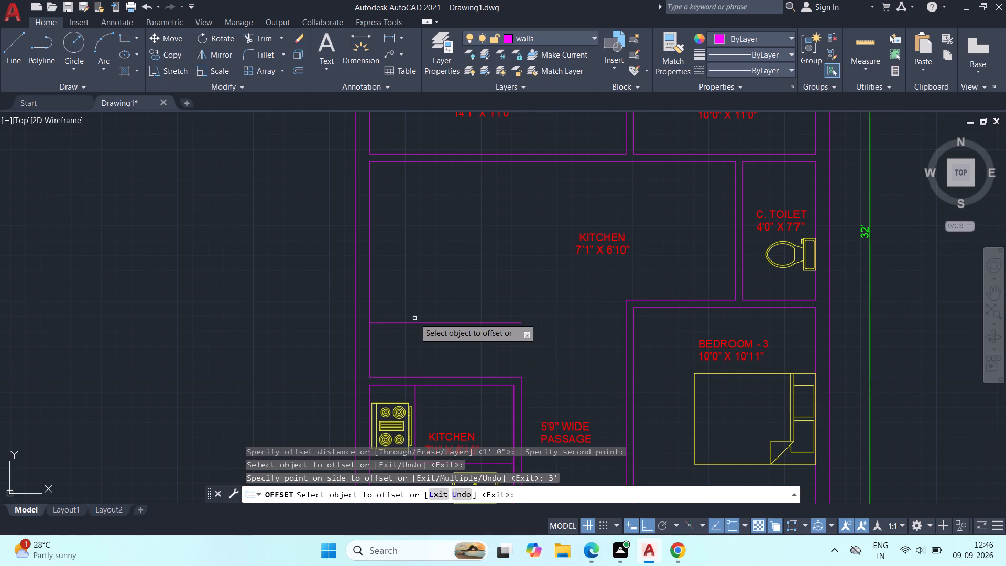
Offset the central room's left and upper inside wall lines 3' into the room.
{"action": "left_click", "coordinate": [370, 252]}
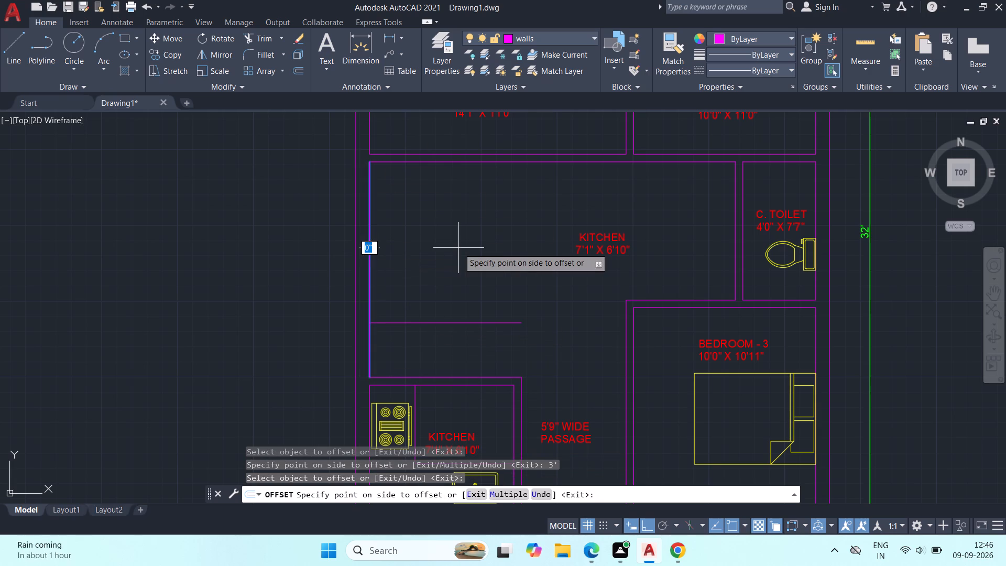
{"action": "type", "text": "3'"}
{"action": "key", "text": "Return"}
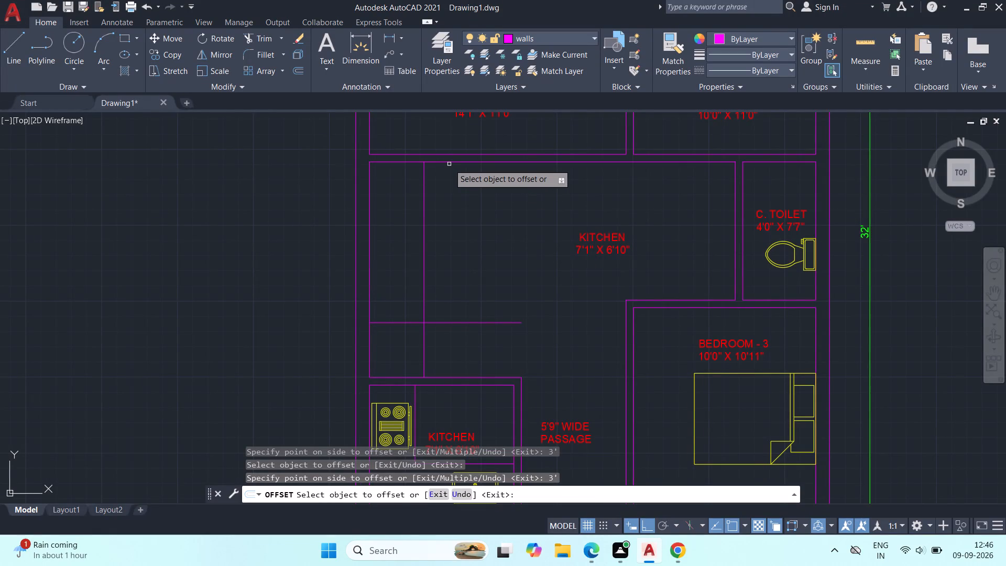
{"action": "left_click", "coordinate": [465, 163]}
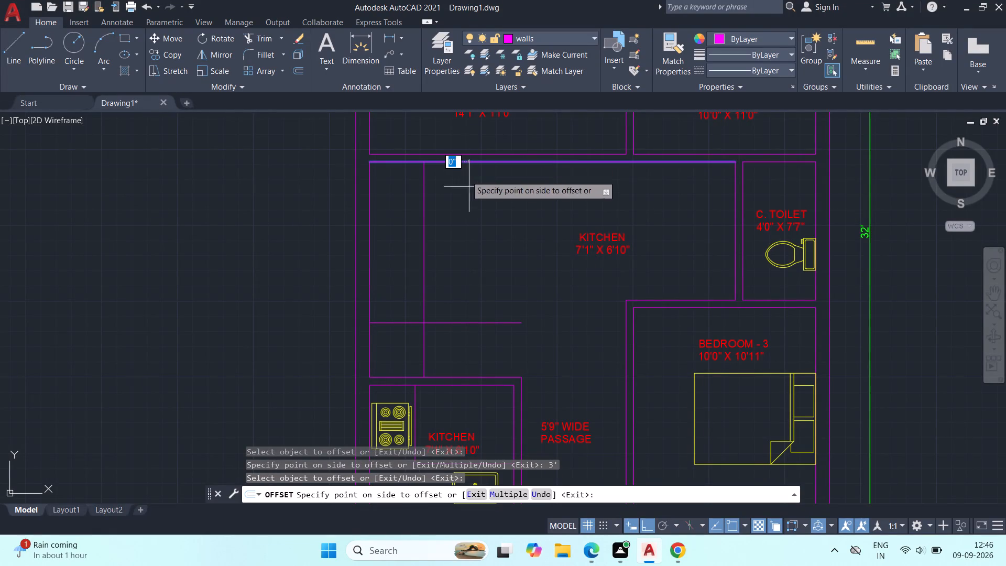
{"action": "type", "text": "3'"}
{"action": "key", "text": "Return"}
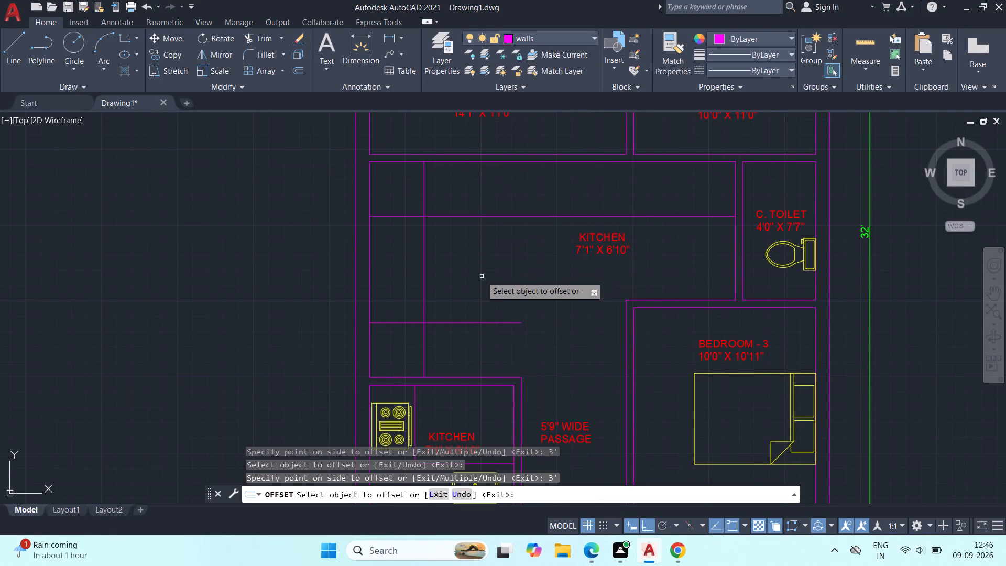
{"action": "key", "text": "Escape"}
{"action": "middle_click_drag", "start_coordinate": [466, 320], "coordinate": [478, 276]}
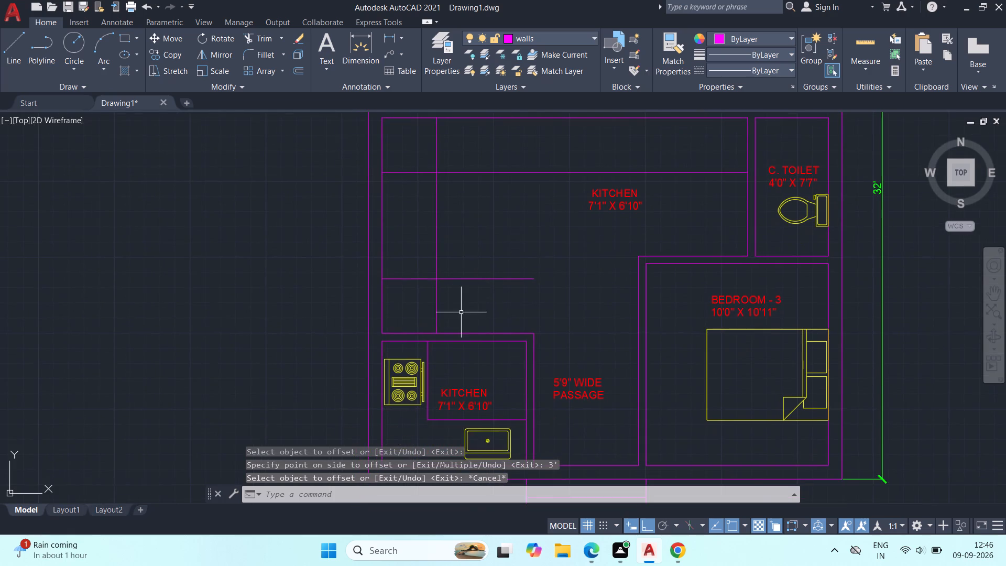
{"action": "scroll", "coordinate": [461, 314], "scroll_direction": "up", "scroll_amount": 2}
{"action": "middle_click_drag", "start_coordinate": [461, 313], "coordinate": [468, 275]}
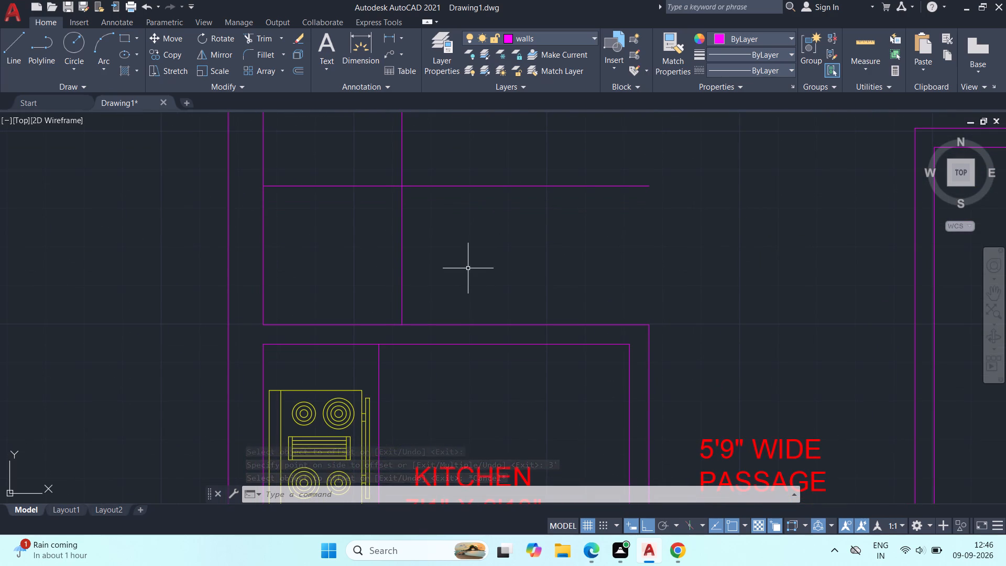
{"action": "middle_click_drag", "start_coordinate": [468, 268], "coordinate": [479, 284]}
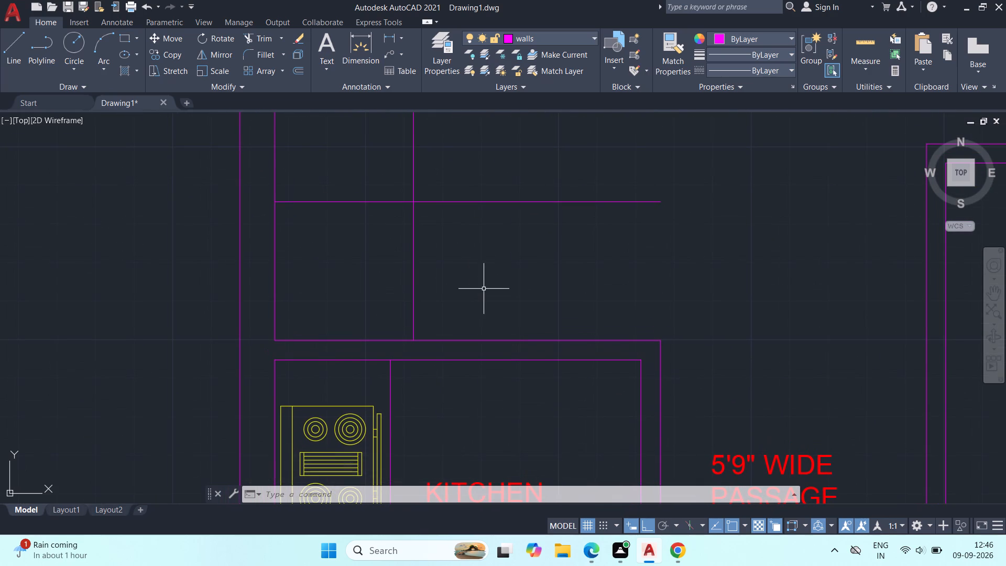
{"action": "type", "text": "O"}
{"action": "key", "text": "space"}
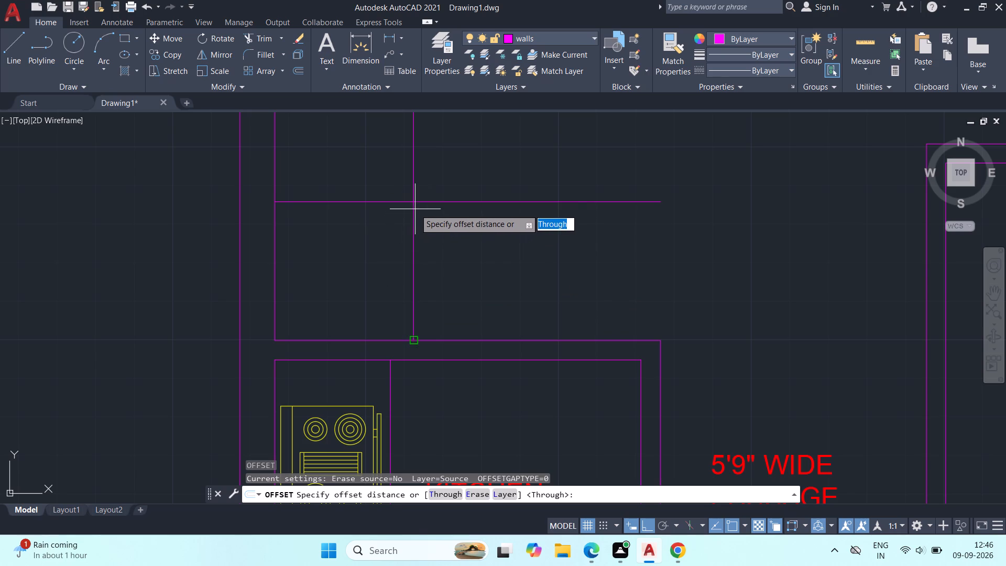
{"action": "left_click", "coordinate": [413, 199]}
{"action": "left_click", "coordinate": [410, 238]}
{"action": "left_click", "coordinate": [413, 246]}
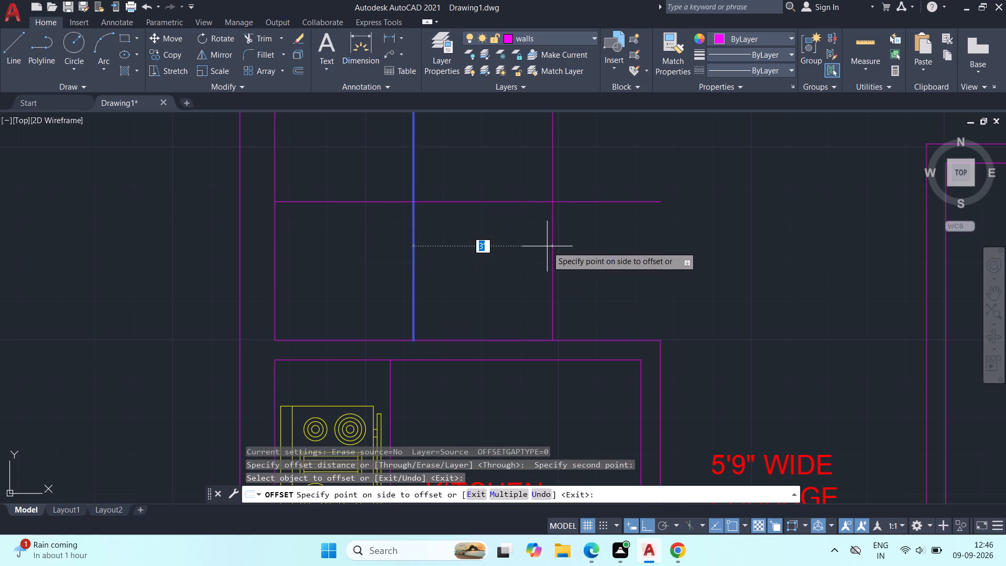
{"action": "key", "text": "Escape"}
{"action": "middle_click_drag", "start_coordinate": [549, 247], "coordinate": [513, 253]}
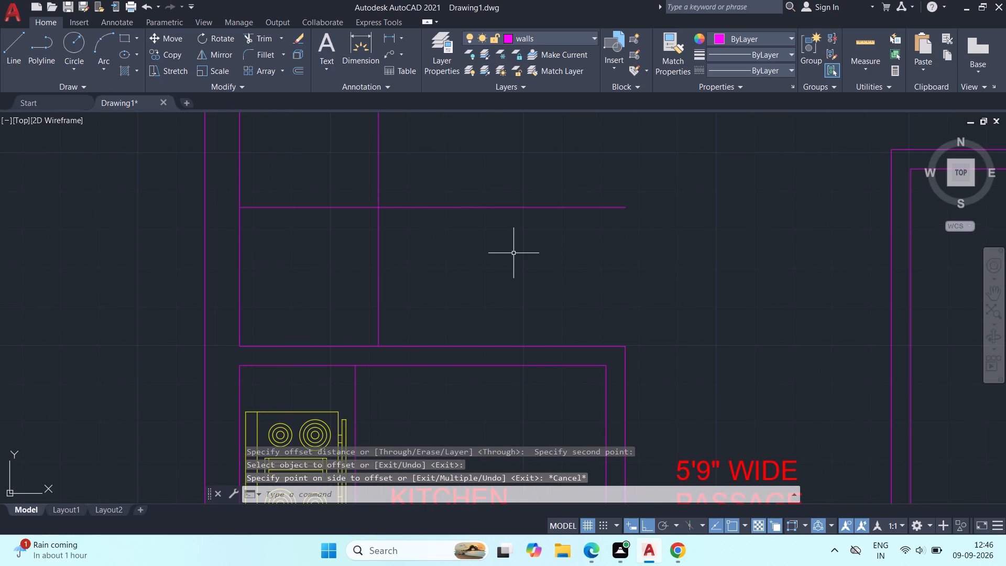
Draw a 6'4" horizontal guide line from the central room's lower-left inside corner along the wall above the kitchen.
{"action": "type", "text": "L"}
{"action": "key", "text": "space"}
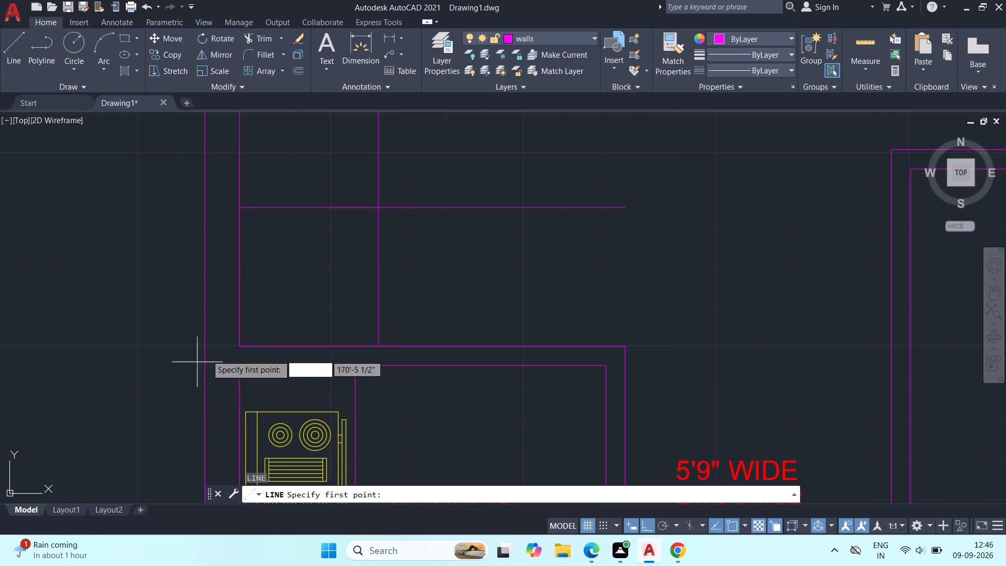
{"action": "left_click", "coordinate": [244, 345]}
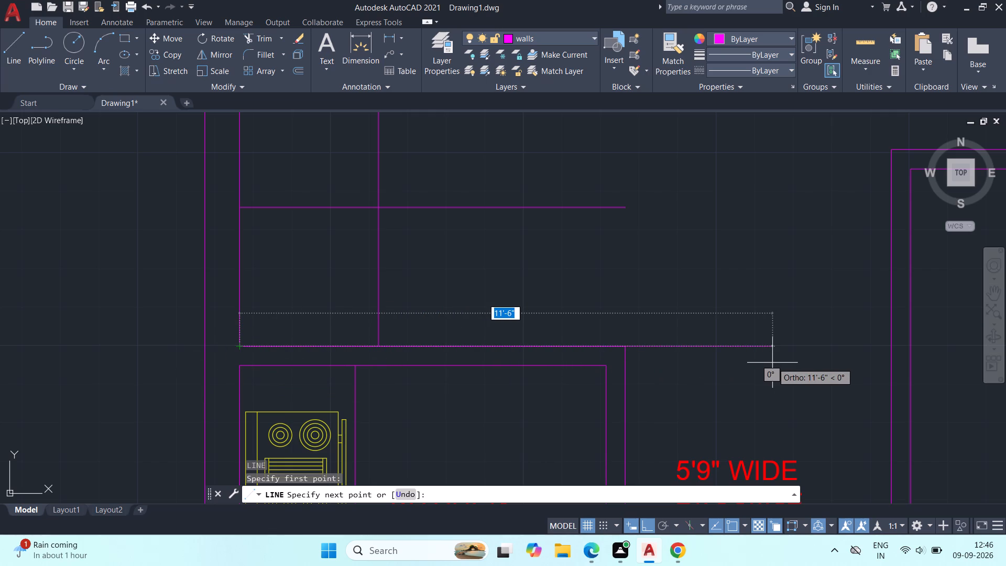
{"action": "type", "text": "6'4\""}
{"action": "key", "text": "Return"}
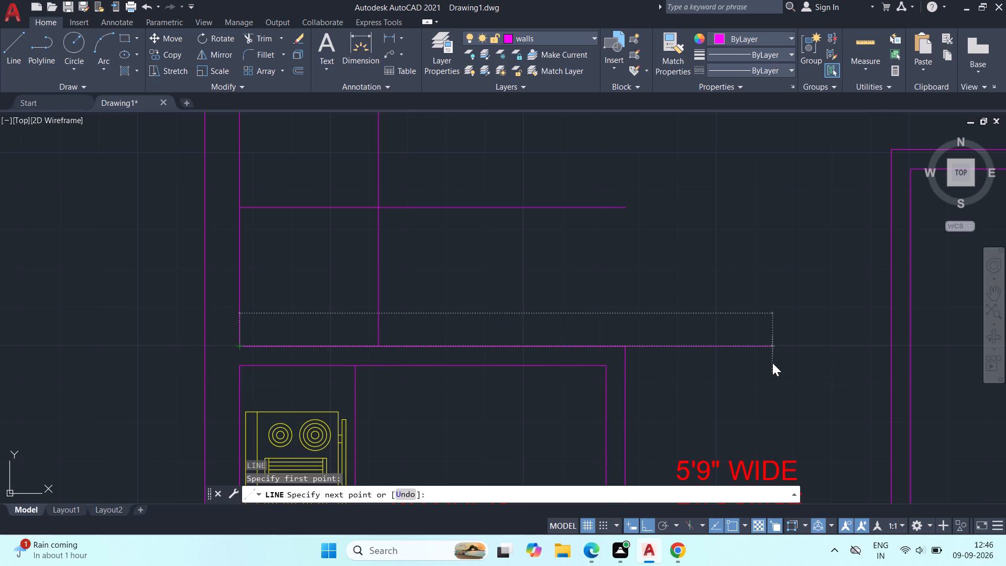
{"action": "key", "text": "Escape"}
Draw a 3' vertical line upward from the right end of the 6'4" guide line.
{"action": "key", "text": "l"}
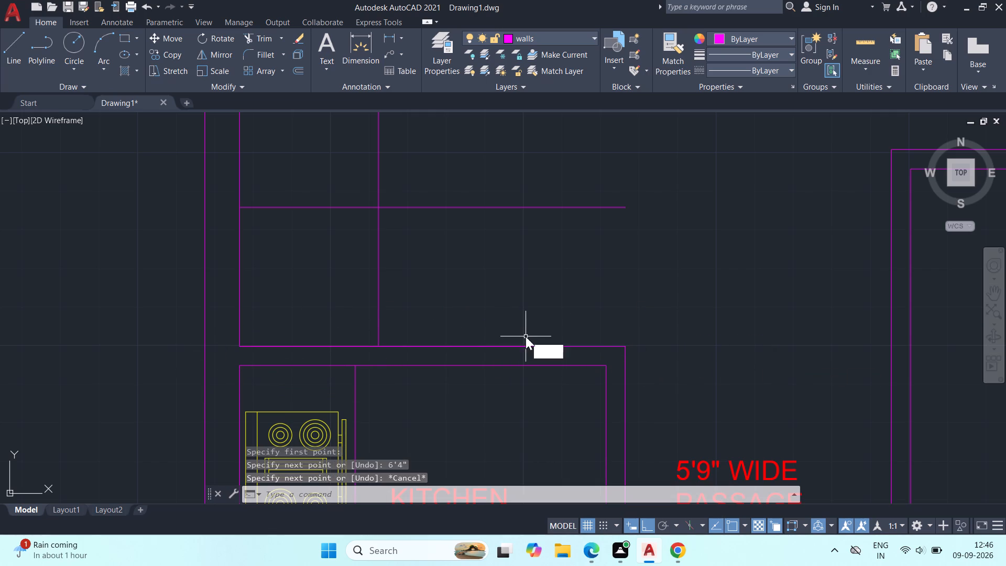
{"action": "key", "text": "space"}
{"action": "left_click", "coordinate": [531, 344]}
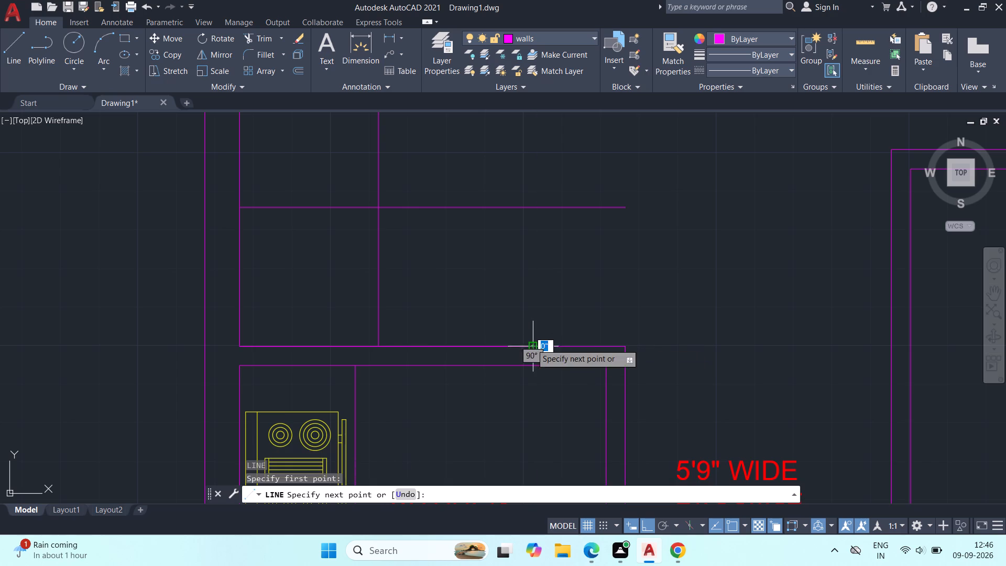
{"action": "type", "text": "3'"}
{"action": "key", "text": "Return"}
{"action": "key", "text": "Escape"}
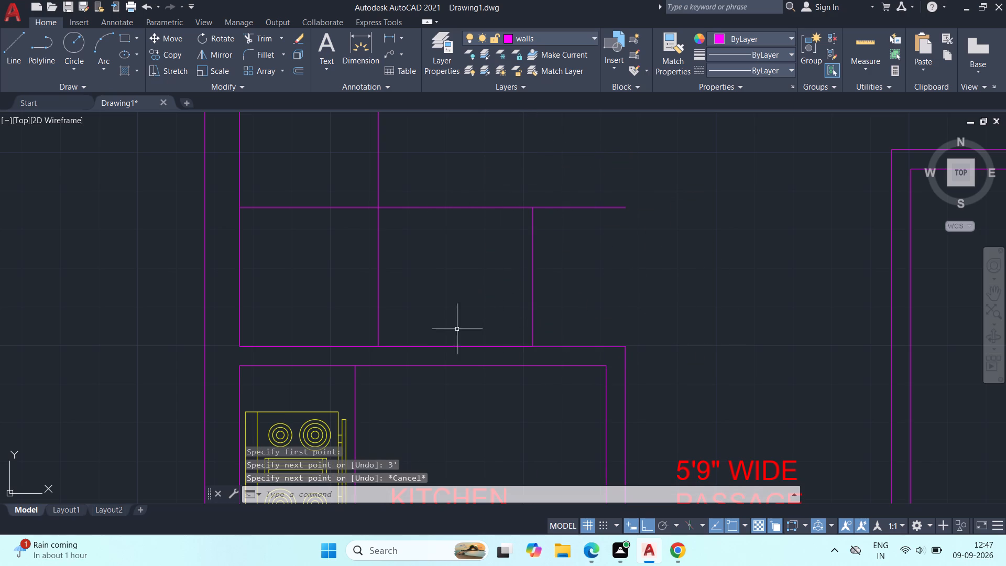
Delete the 6'4" guide line overlapping the wall line above the kitchen, keeping the wall line.
{"action": "left_click", "coordinate": [452, 350]}
{"action": "left_click", "coordinate": [450, 344]}
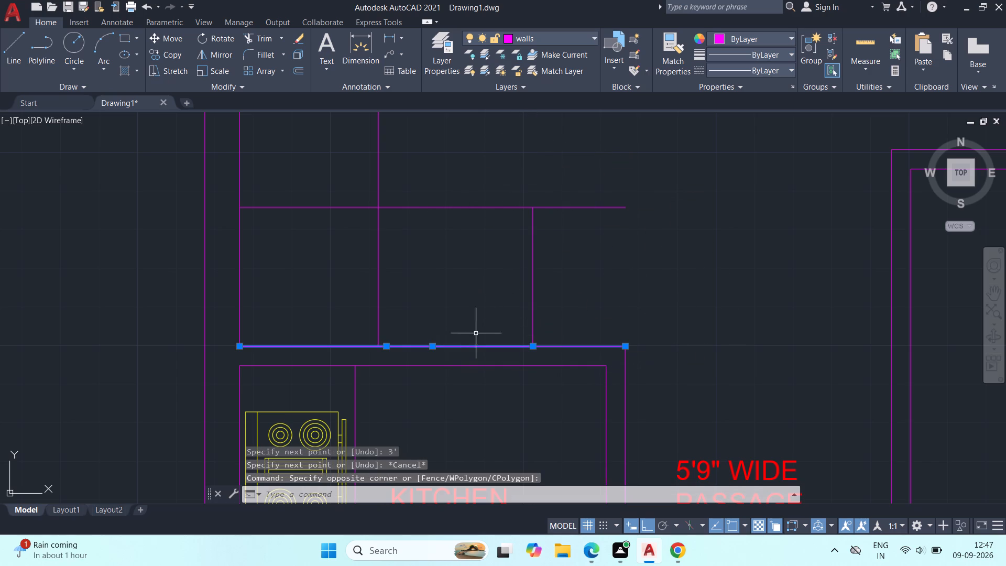
{"action": "key", "text": "Escape"}
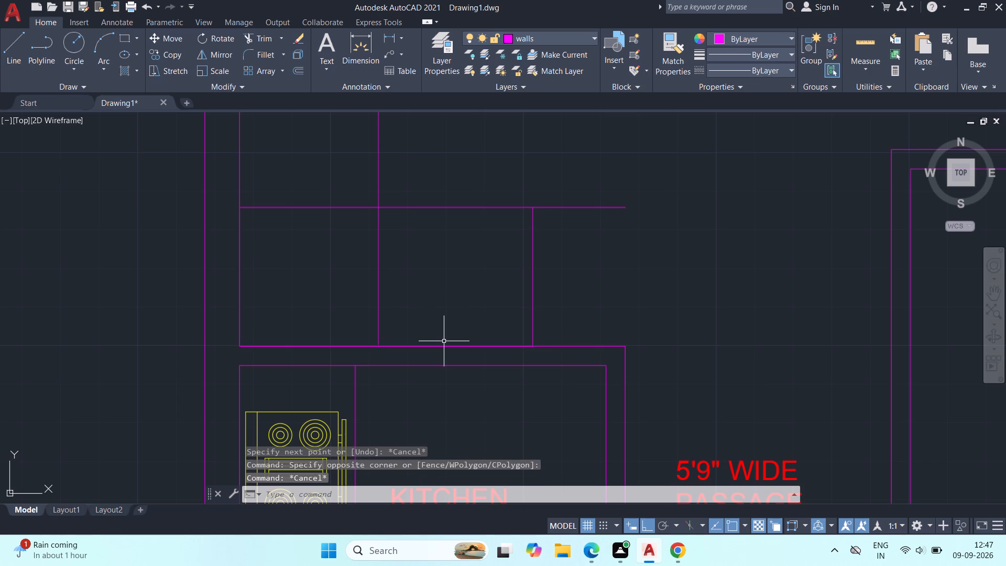
{"action": "left_click", "coordinate": [447, 347]}
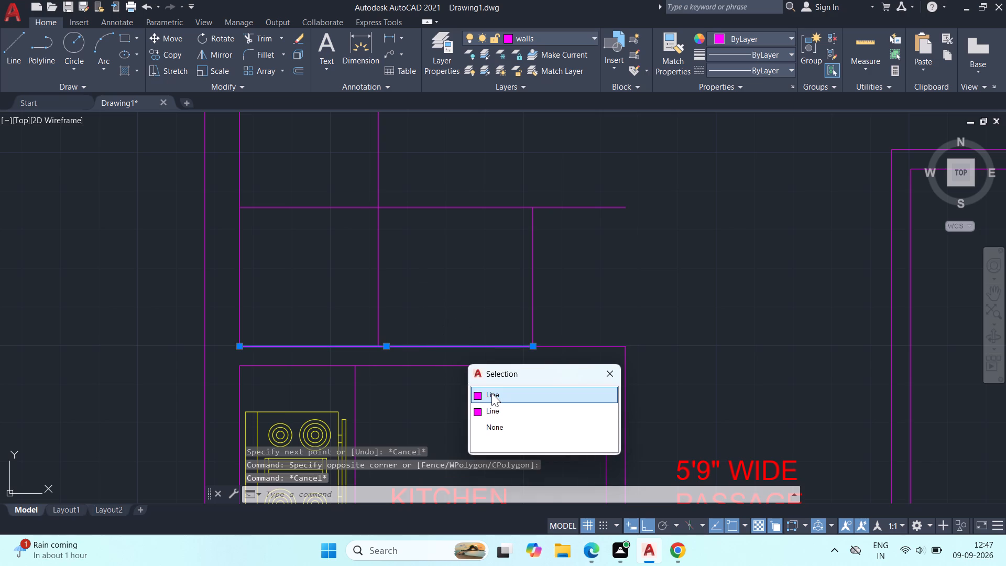
{"action": "key", "text": "Delete"}
{"action": "left_click", "coordinate": [491, 393]}
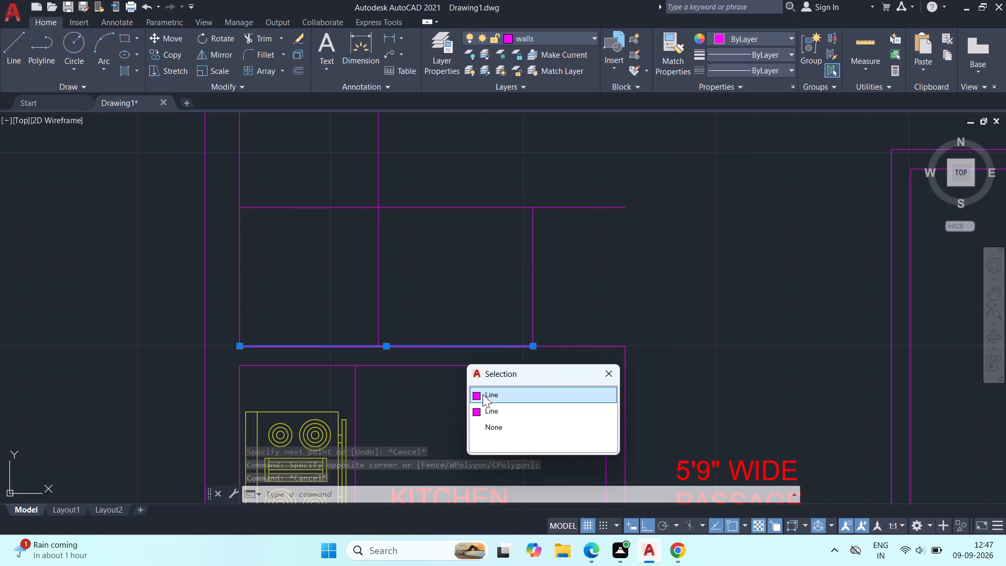
{"action": "left_click", "coordinate": [482, 393]}
{"action": "key", "text": "Delete"}
{"action": "middle_click_drag", "start_coordinate": [469, 322], "coordinate": [483, 331]}
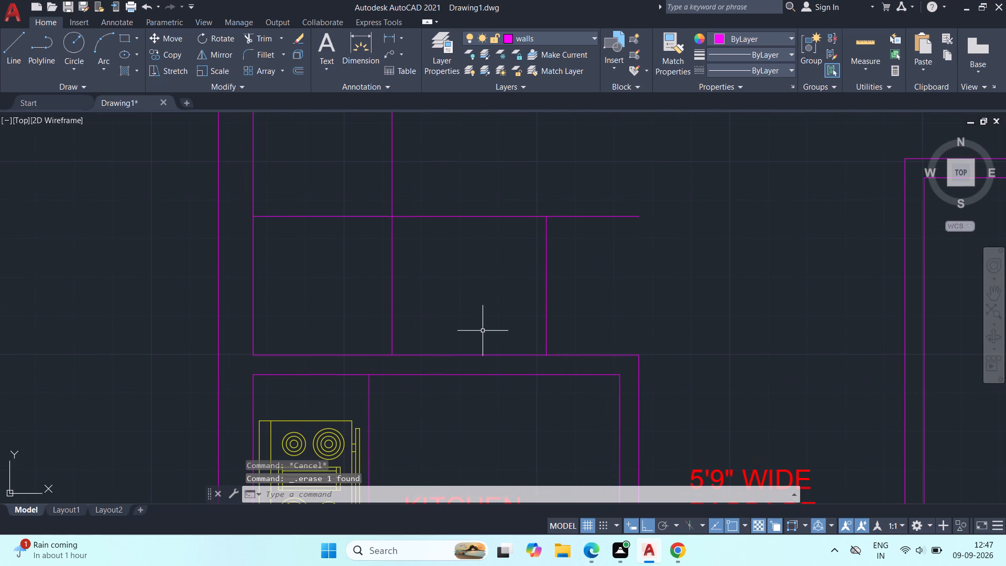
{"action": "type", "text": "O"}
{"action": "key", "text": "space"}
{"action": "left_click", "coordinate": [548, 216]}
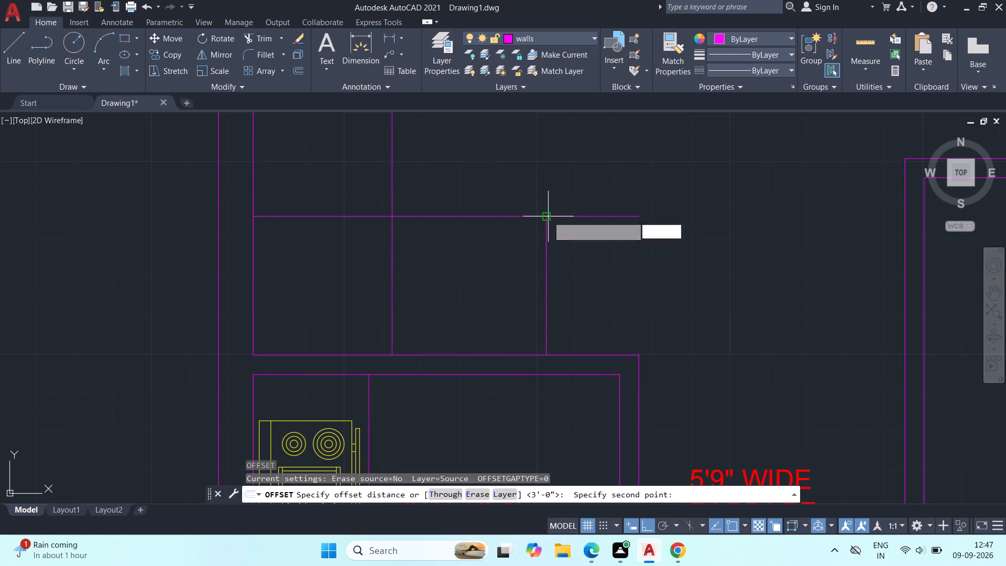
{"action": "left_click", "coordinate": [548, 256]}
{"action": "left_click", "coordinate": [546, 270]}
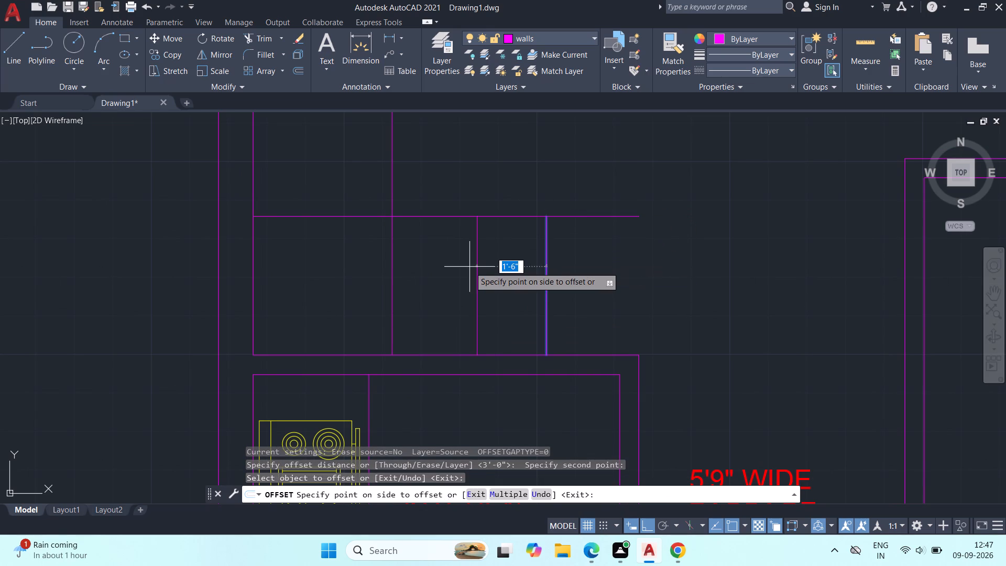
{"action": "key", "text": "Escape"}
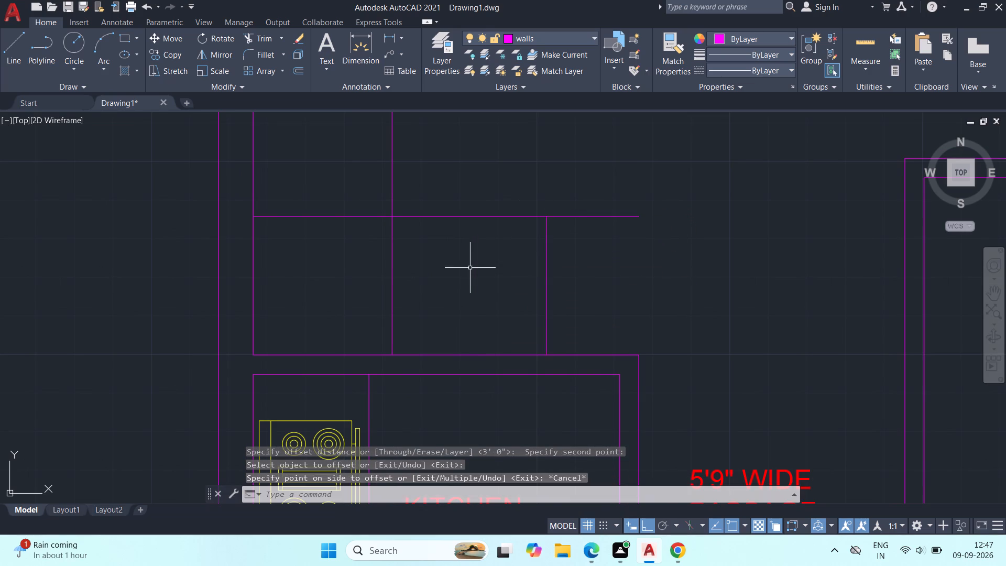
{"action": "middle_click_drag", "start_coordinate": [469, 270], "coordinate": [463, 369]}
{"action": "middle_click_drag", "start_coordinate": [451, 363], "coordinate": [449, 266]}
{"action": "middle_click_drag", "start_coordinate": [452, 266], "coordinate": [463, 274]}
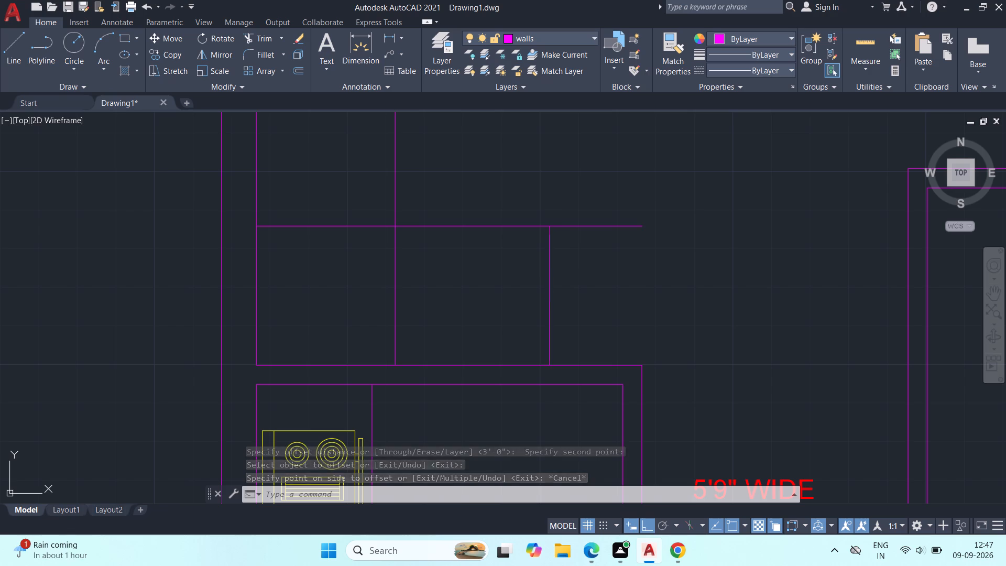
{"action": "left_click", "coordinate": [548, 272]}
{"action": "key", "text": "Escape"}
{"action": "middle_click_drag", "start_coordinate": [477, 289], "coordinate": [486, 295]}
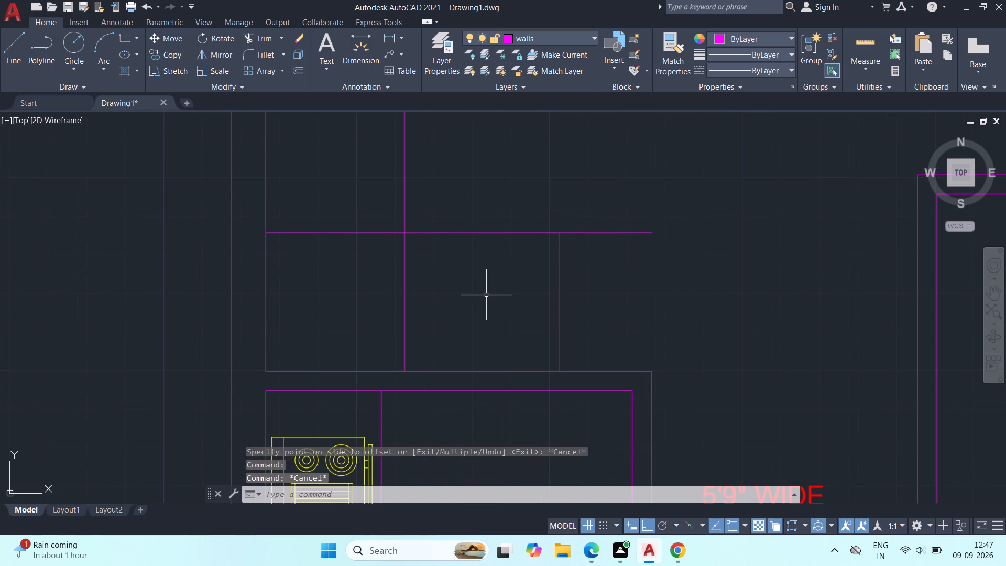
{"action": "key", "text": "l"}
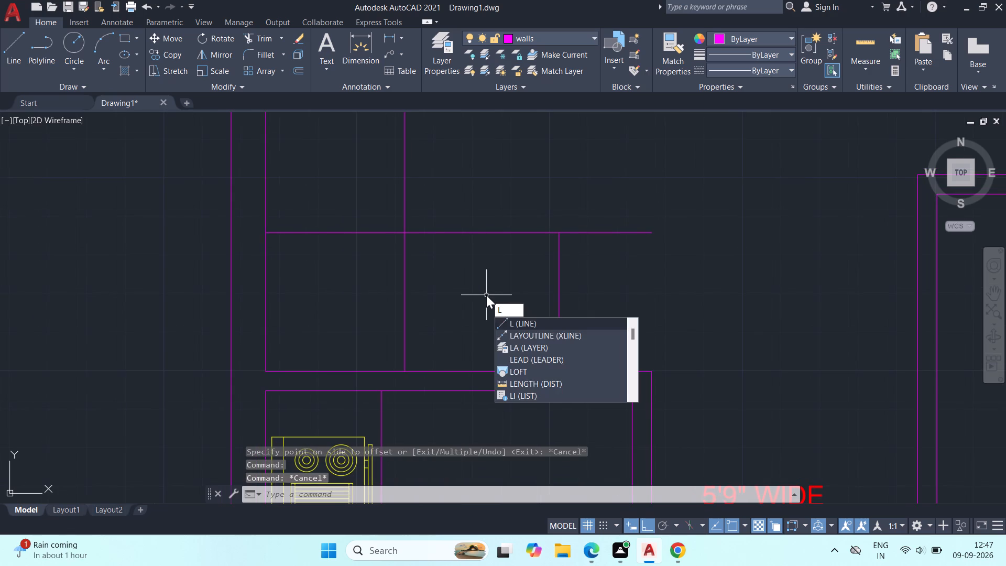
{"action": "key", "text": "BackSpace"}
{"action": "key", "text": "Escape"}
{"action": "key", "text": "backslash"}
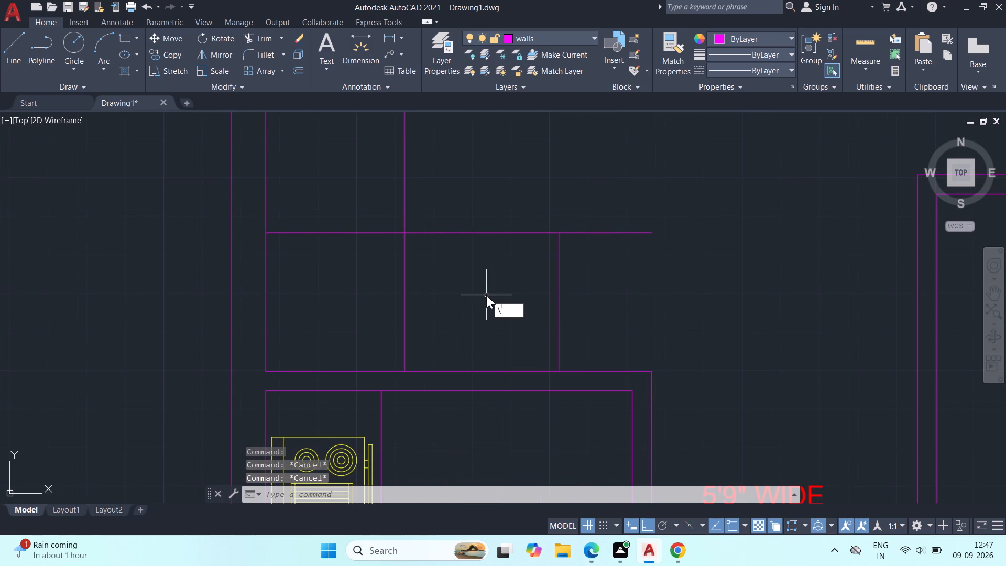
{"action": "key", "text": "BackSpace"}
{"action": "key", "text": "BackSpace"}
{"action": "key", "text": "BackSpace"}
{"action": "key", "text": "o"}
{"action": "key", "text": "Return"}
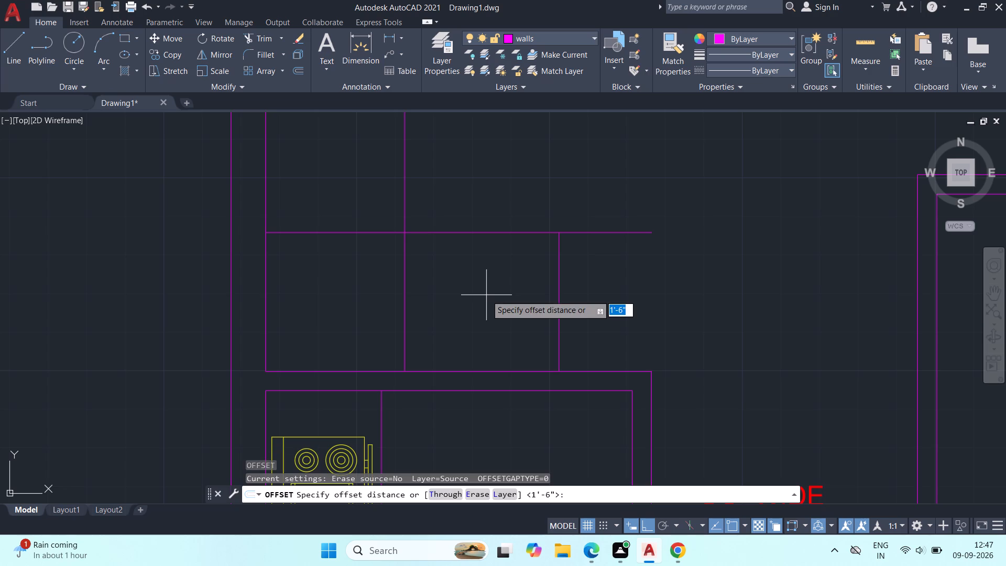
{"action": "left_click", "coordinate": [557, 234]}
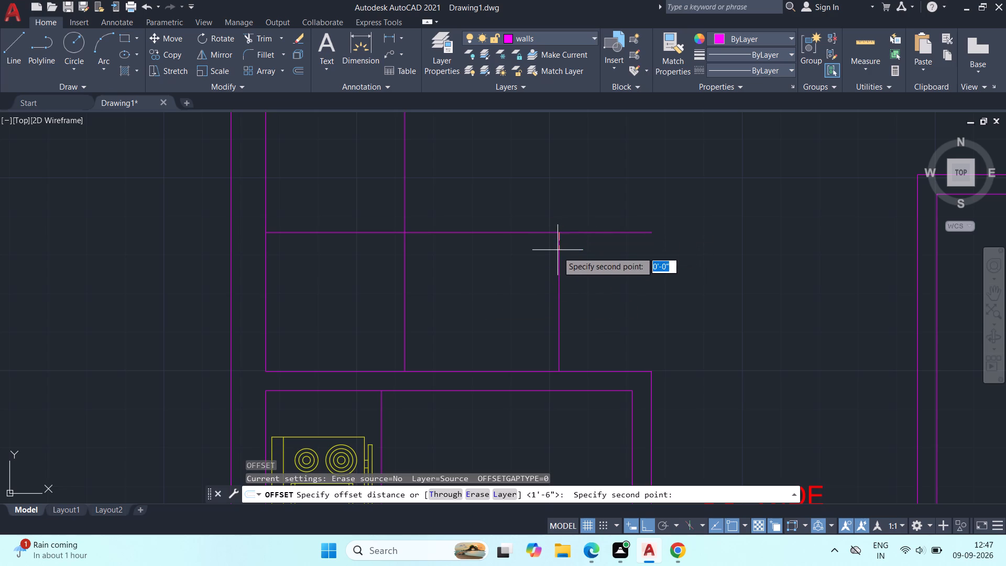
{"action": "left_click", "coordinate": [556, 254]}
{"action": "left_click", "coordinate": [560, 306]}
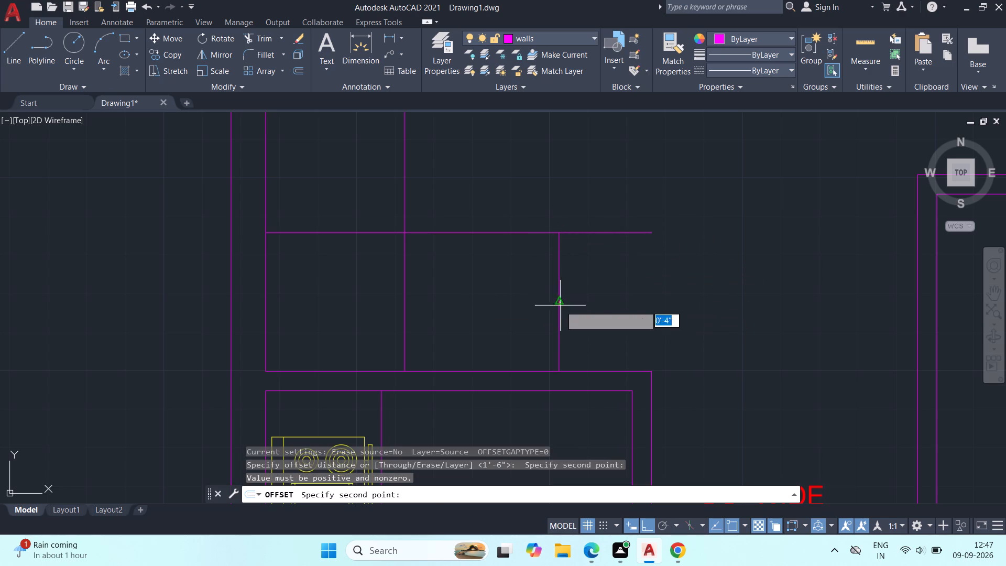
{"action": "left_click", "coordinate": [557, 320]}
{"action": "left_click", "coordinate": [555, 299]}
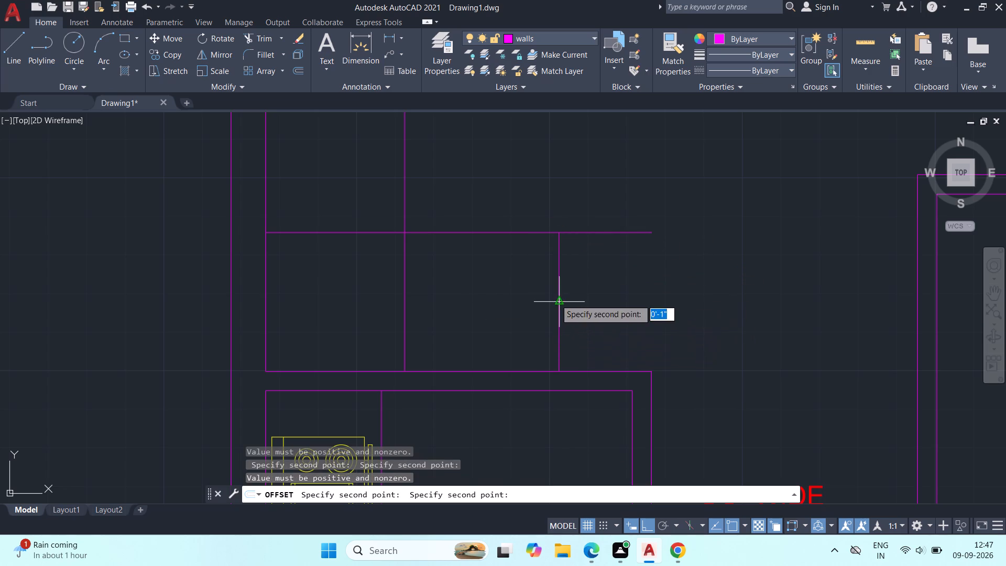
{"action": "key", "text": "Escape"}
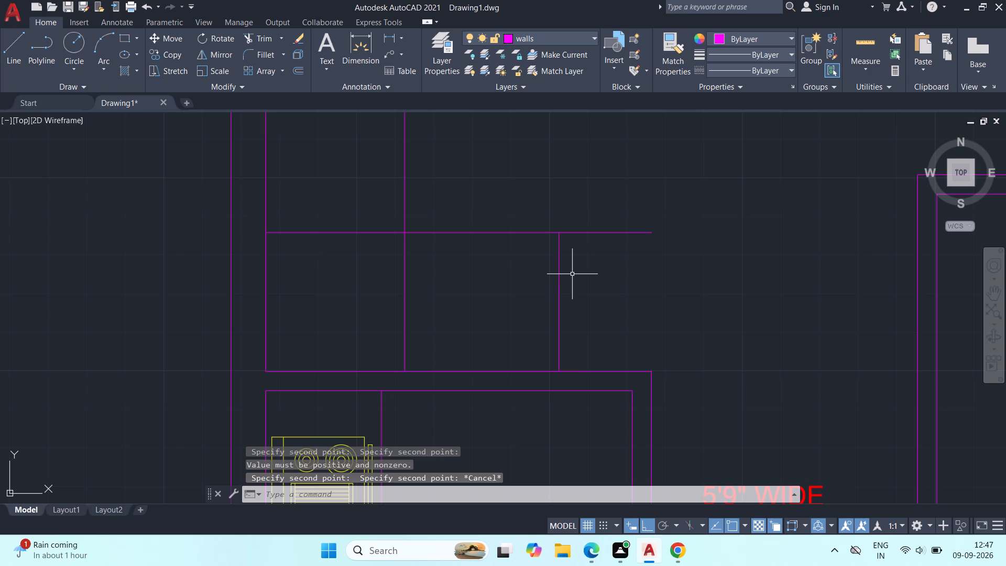
Offset the 3' vertical line above the kitchen wall leftward three times, each line 1' from the previous one.
{"action": "key", "text": "o"}
{"action": "key", "text": "space"}
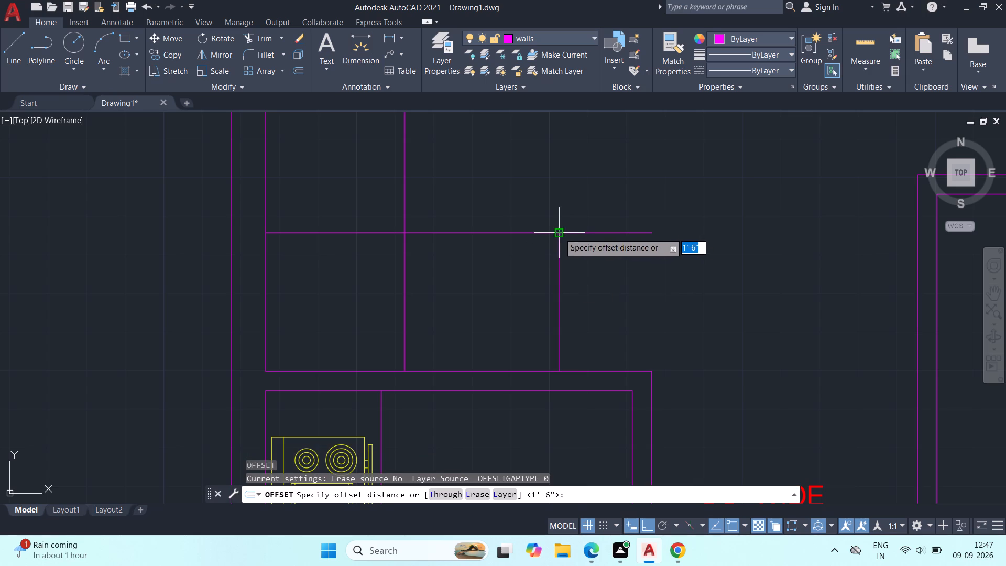
{"action": "left_click", "coordinate": [559, 233]}
{"action": "left_click", "coordinate": [559, 276]}
{"action": "left_click", "coordinate": [559, 285]}
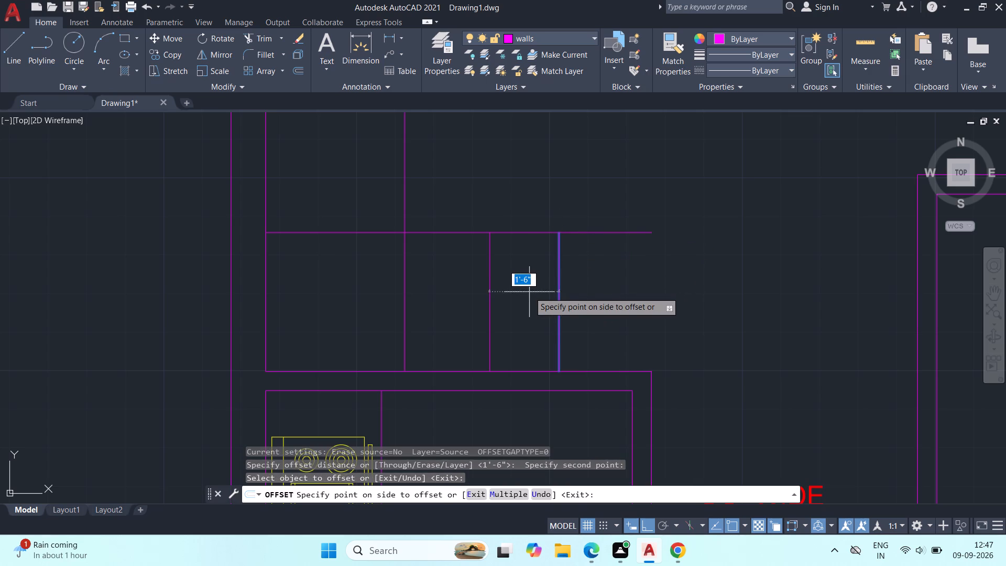
{"action": "type", "text": "1'"}
{"action": "key", "text": "Return"}
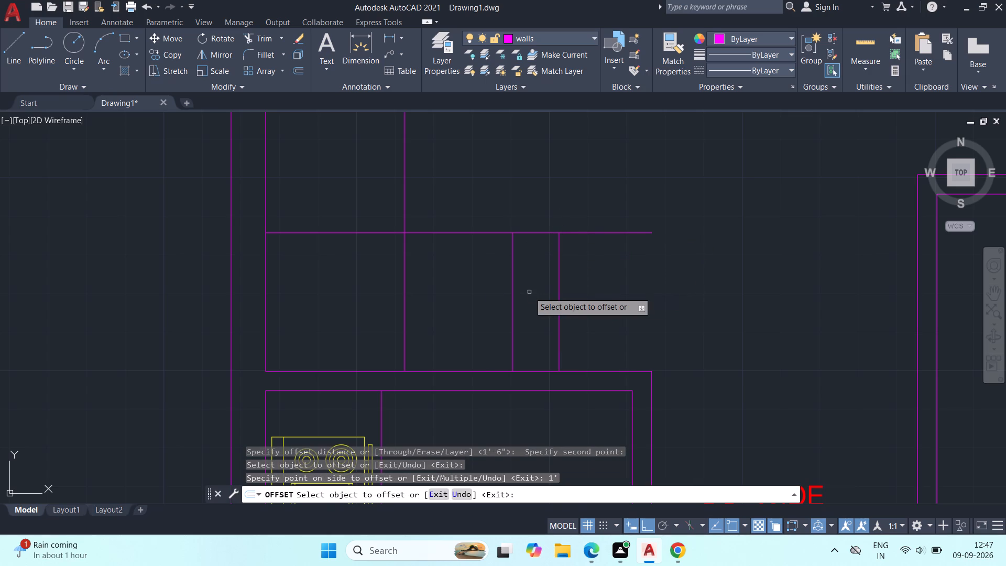
{"action": "left_click", "coordinate": [513, 313]}
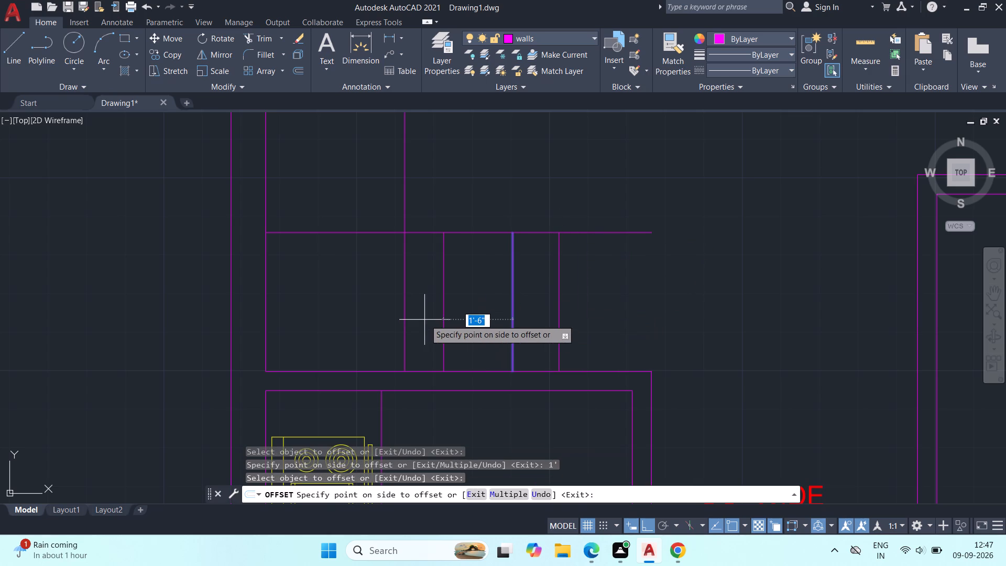
{"action": "type", "text": "1'"}
{"action": "key", "text": "Return"}
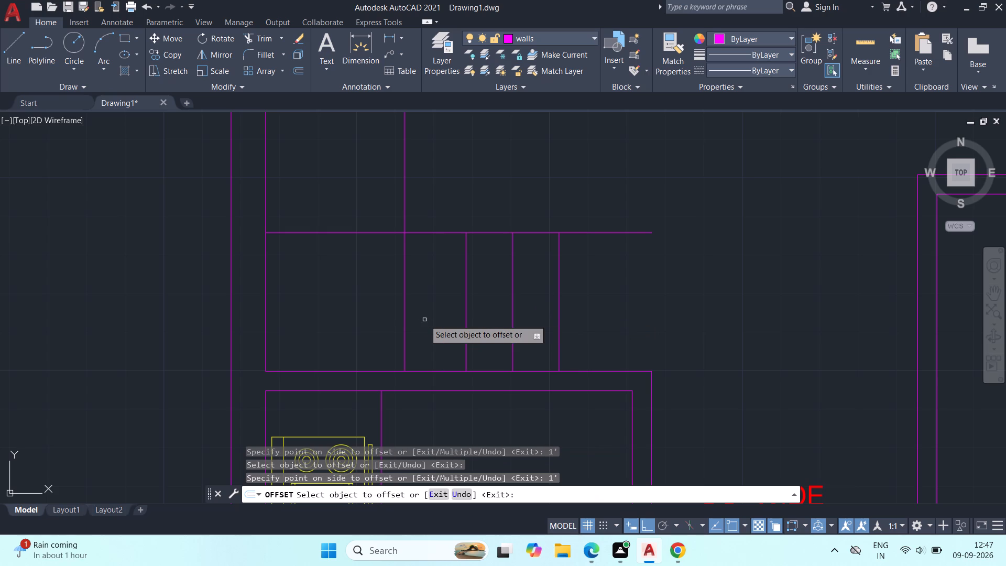
{"action": "left_click", "coordinate": [463, 327]}
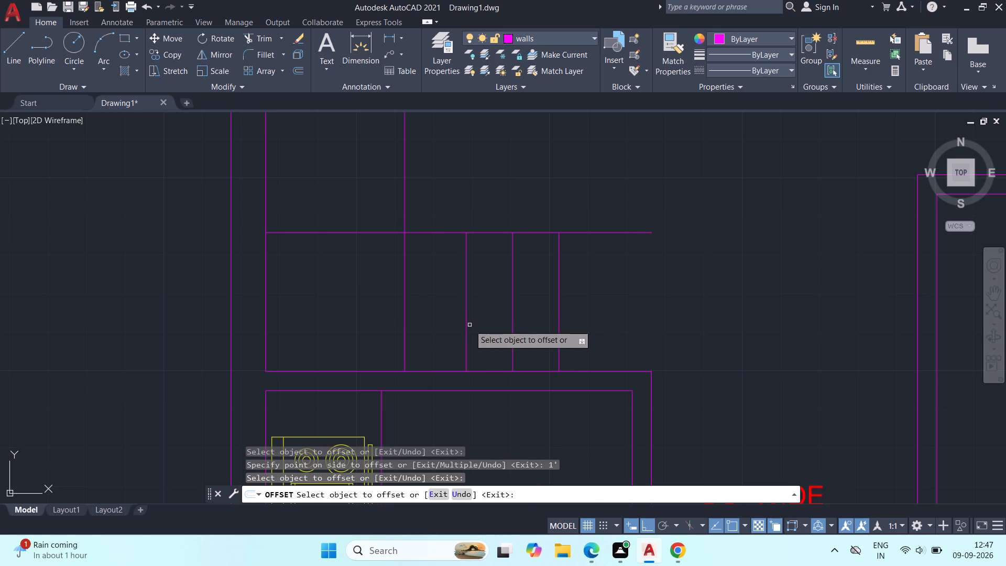
{"action": "left_click", "coordinate": [465, 326]}
{"action": "type", "text": "1'"}
{"action": "key", "text": "Return"}
{"action": "key", "text": "Escape"}
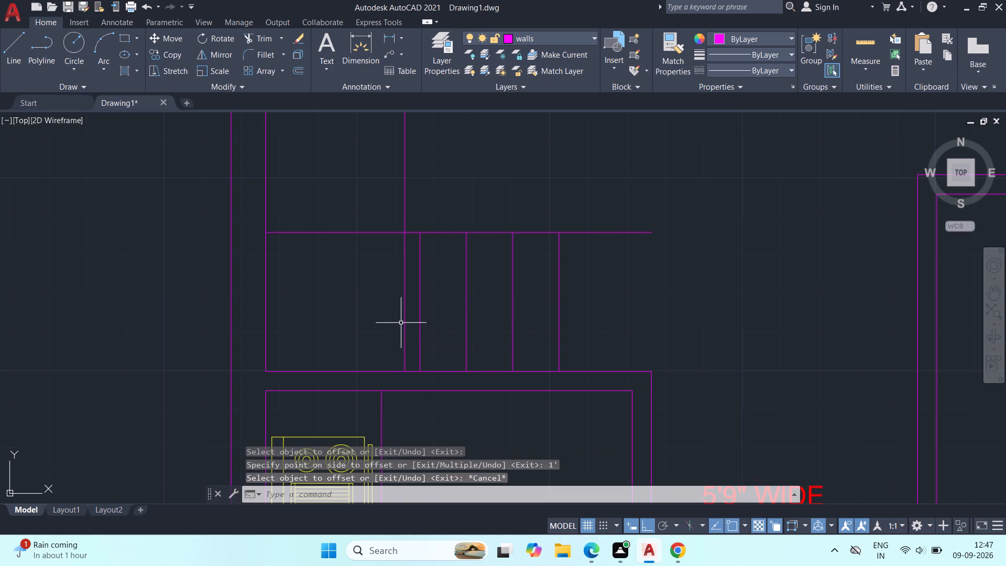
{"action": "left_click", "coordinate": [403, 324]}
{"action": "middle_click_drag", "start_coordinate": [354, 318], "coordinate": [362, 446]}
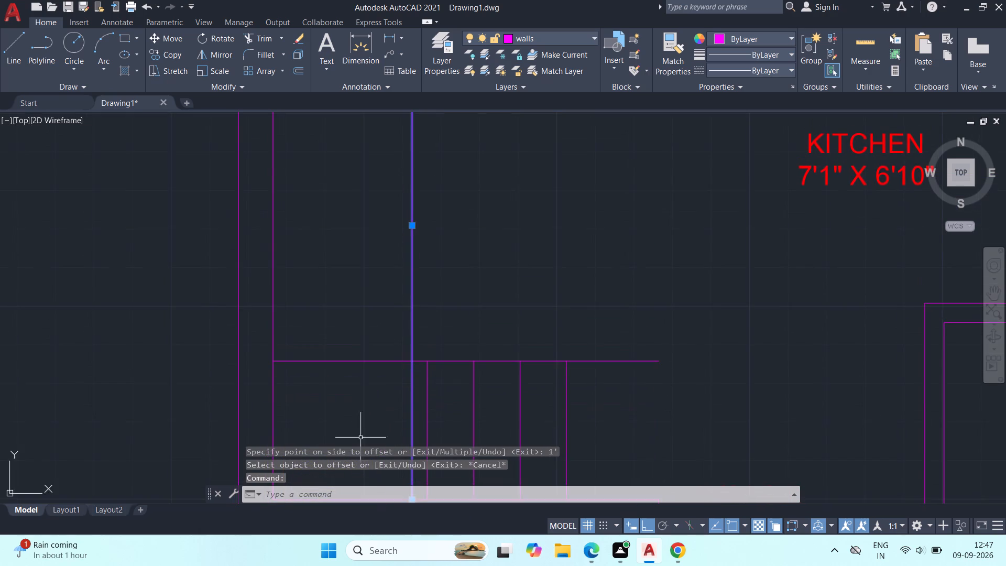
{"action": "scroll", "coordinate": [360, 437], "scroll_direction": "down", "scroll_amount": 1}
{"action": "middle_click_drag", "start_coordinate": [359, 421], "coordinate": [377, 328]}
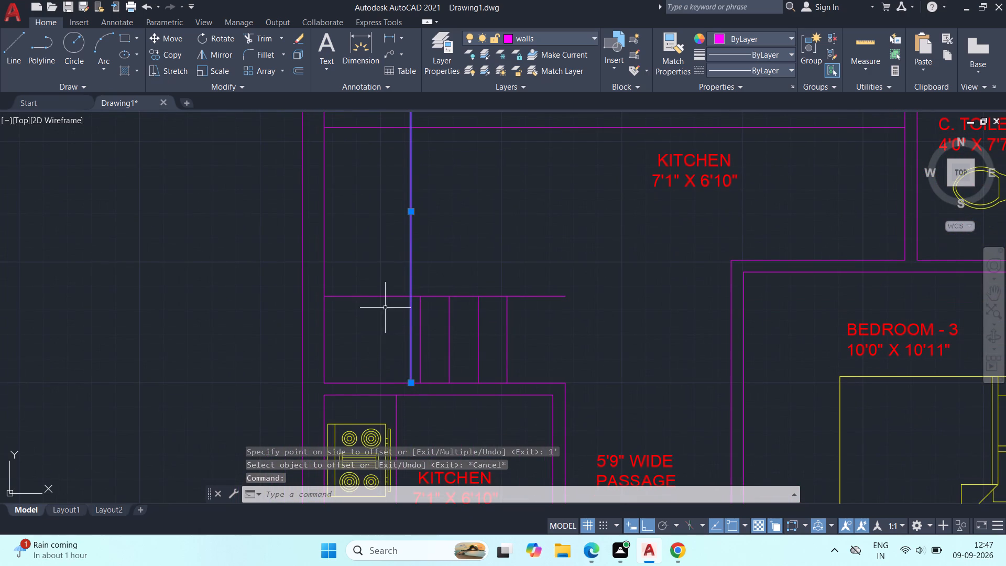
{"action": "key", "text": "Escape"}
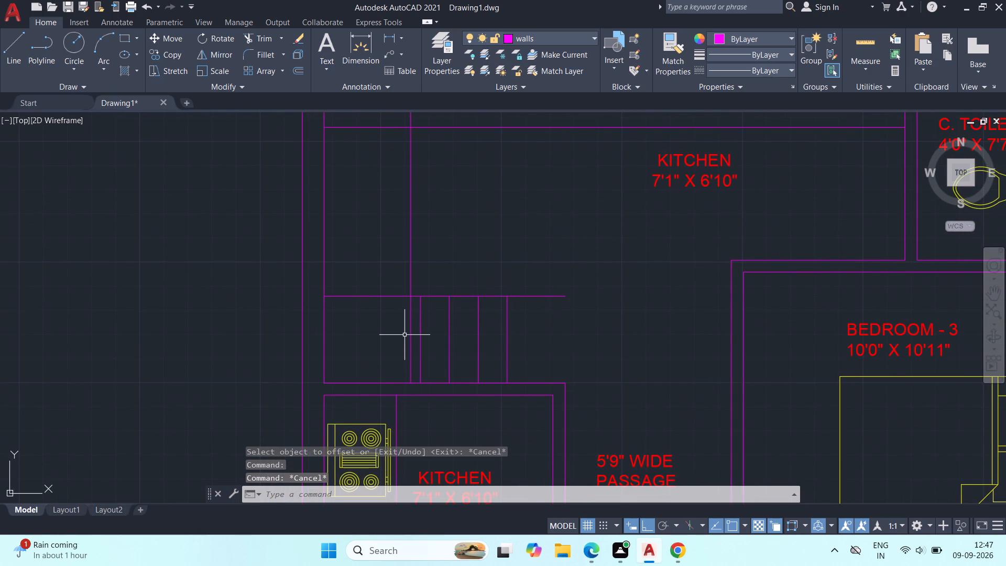
Delete the long vertical line offset 3' from the central room's left inside wall.
{"action": "scroll", "coordinate": [403, 335], "scroll_direction": "up", "scroll_amount": 1}
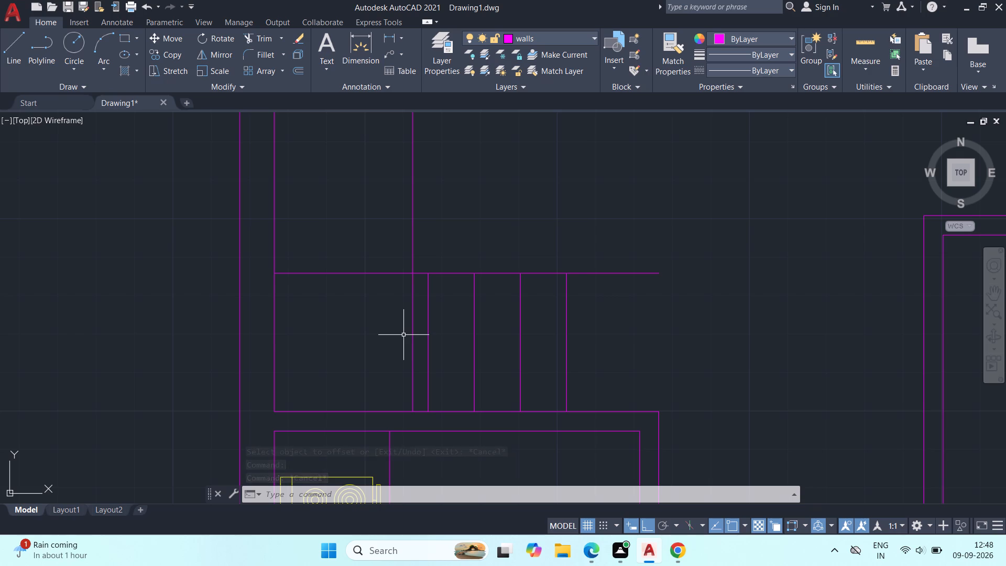
{"action": "middle_click_drag", "start_coordinate": [403, 335], "coordinate": [418, 378]}
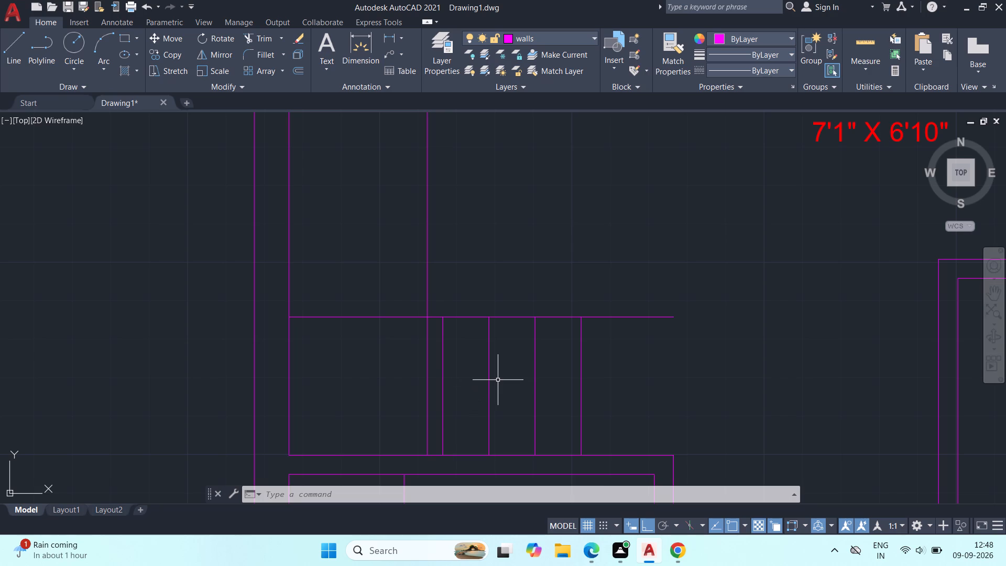
{"action": "left_click", "coordinate": [429, 383]}
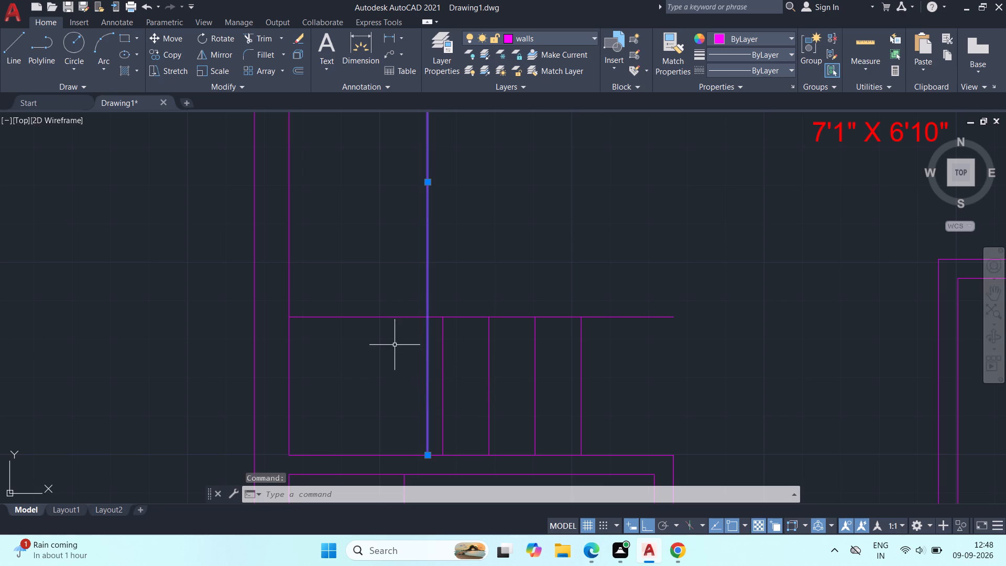
{"action": "middle_click_drag", "start_coordinate": [390, 355], "coordinate": [390, 377]}
{"action": "key", "text": "Delete"}
Draw a vertical line upward from the top of the leftmost 3' strip line, past the horizontal line 3' below the upper wall.
{"action": "middle_click_drag", "start_coordinate": [495, 267], "coordinate": [491, 293]}
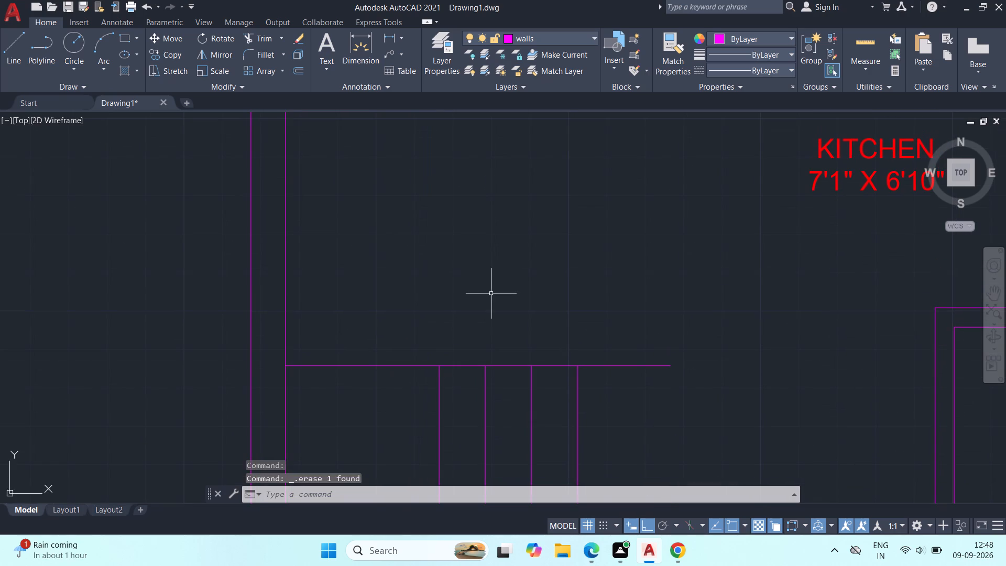
{"action": "scroll", "coordinate": [491, 293], "scroll_direction": "down", "scroll_amount": 1}
{"action": "middle_click_drag", "start_coordinate": [494, 296], "coordinate": [499, 311]}
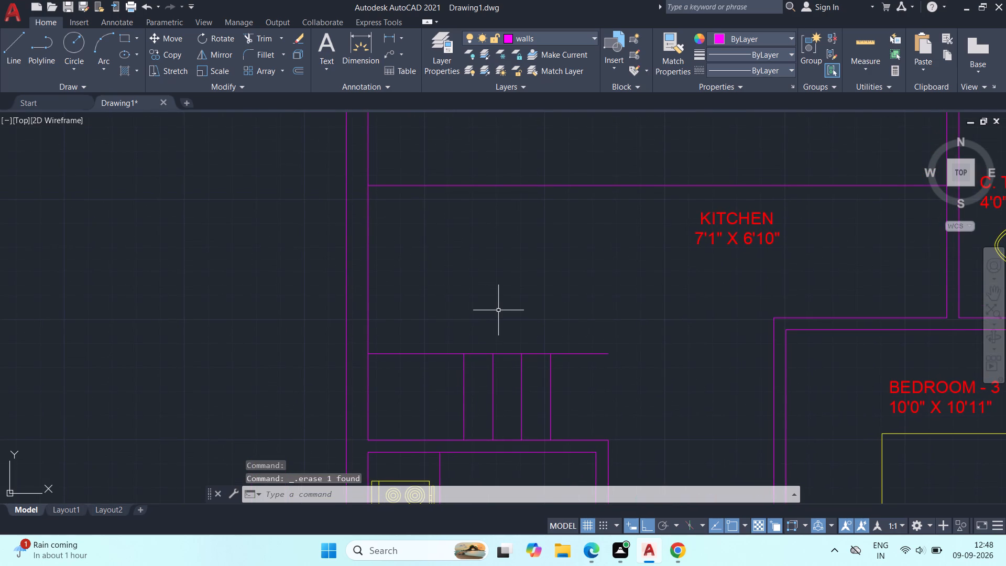
{"action": "type", "text": "L"}
{"action": "key", "text": "space"}
{"action": "left_click", "coordinate": [464, 355]}
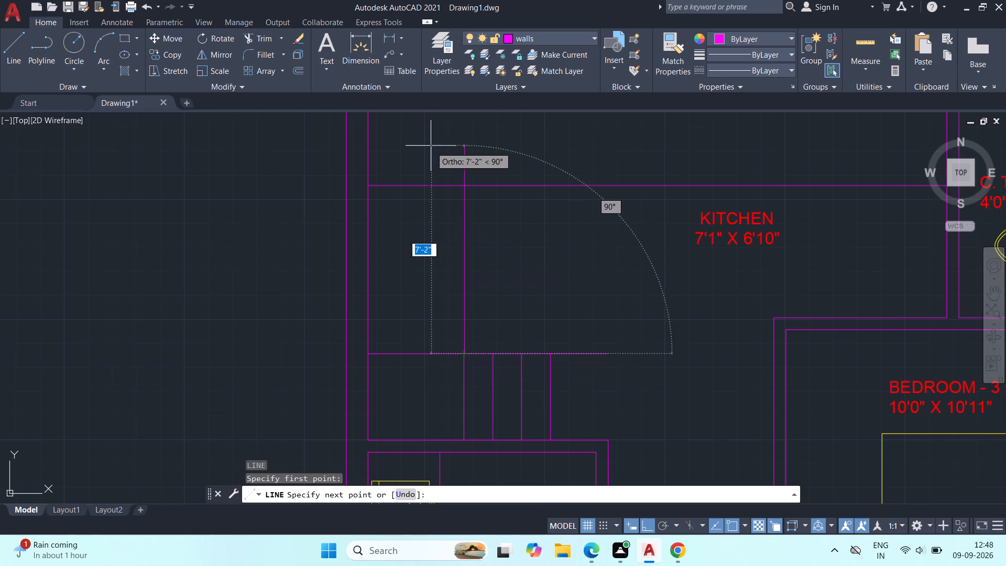
{"action": "left_click", "coordinate": [446, 123]}
{"action": "key", "text": "Escape"}
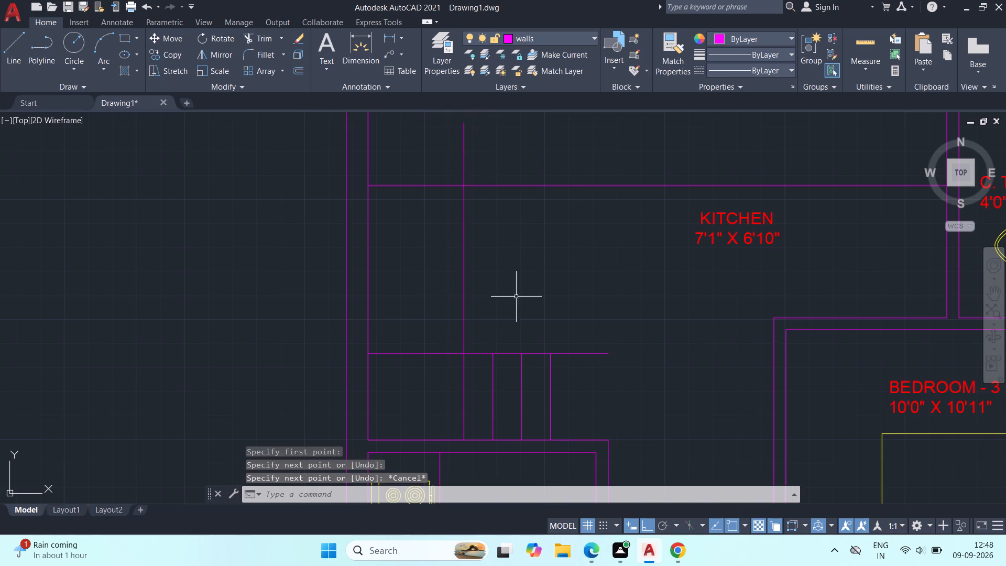
Offset the horizontal line 3' above the kitchen wall upward twice, at 1' spacing.
{"action": "middle_click_drag", "start_coordinate": [520, 303], "coordinate": [519, 239]}
{"action": "scroll", "coordinate": [443, 286], "scroll_direction": "up", "scroll_amount": 1}
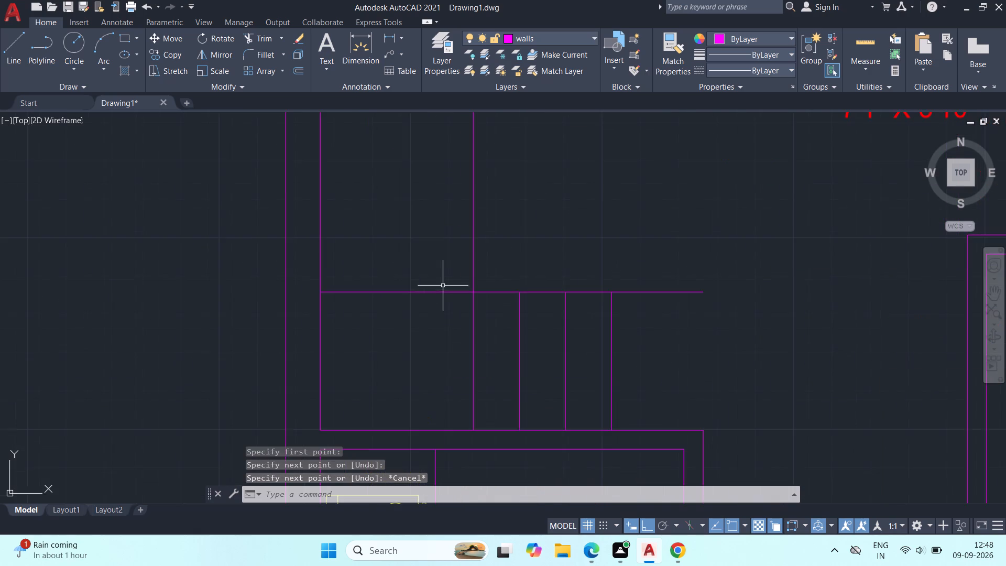
{"action": "scroll", "coordinate": [443, 286], "scroll_direction": "up", "scroll_amount": 1}
{"action": "middle_click_drag", "start_coordinate": [440, 285], "coordinate": [449, 306]}
{"action": "key", "text": "o"}
{"action": "key", "text": "space"}
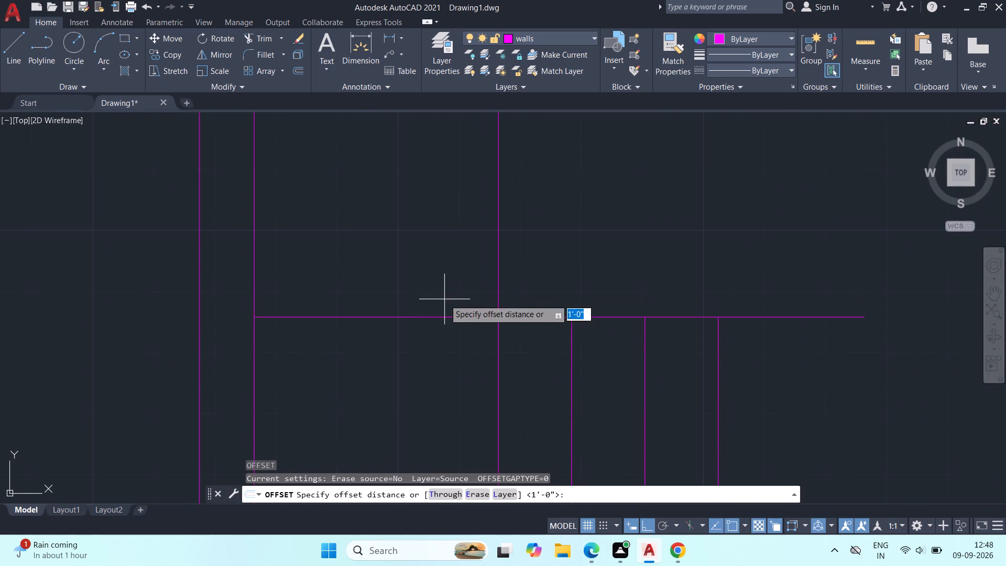
{"action": "left_click", "coordinate": [248, 316]}
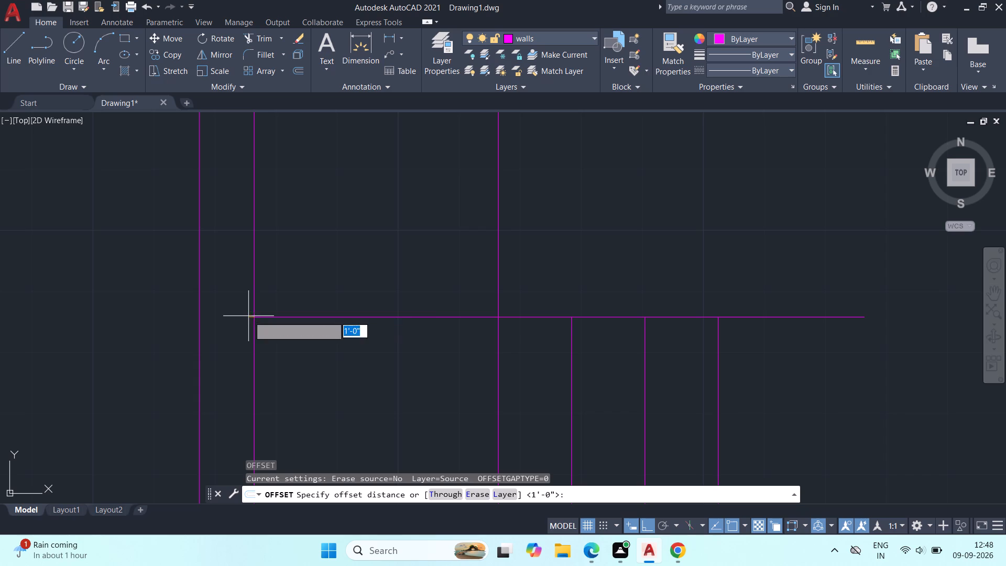
{"action": "left_click", "coordinate": [413, 312]}
{"action": "left_click", "coordinate": [387, 315]}
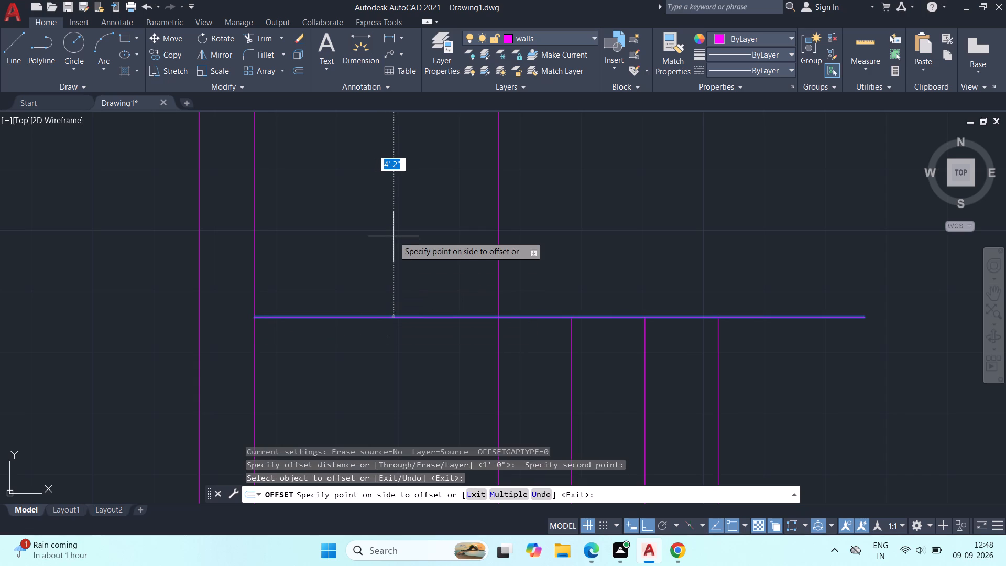
{"action": "type", "text": "1'"}
{"action": "key", "text": "Return"}
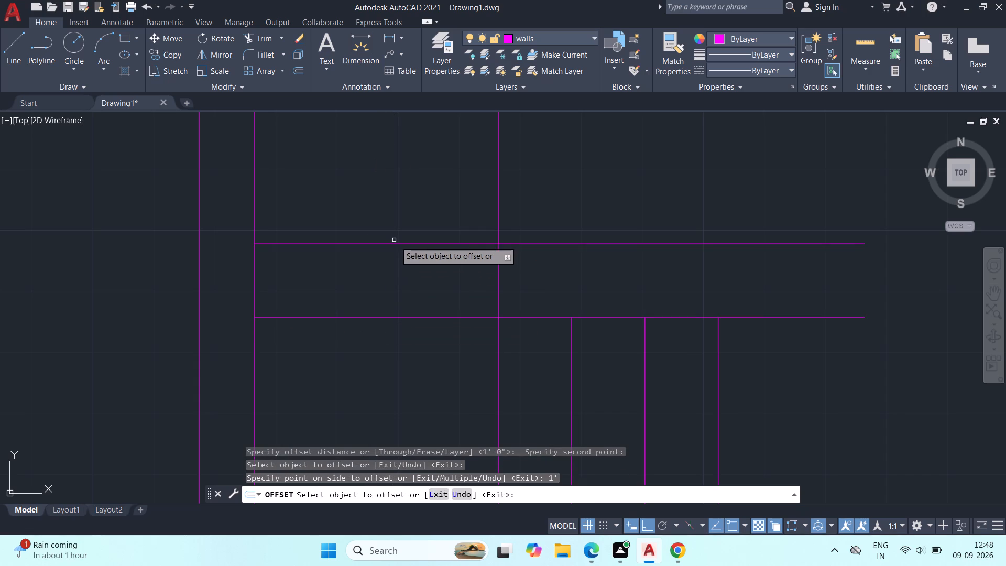
{"action": "left_click", "coordinate": [418, 244]}
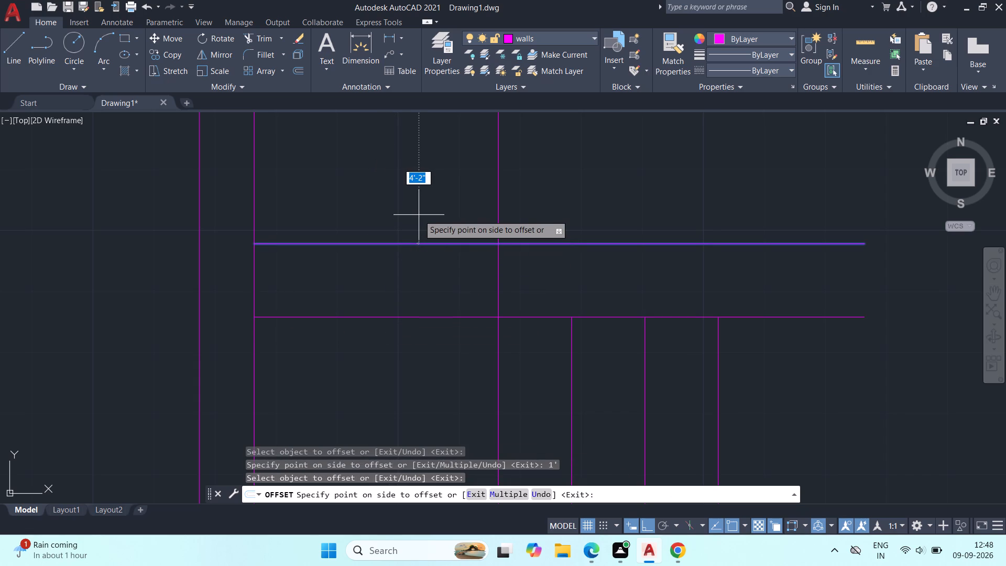
{"action": "type", "text": "1'"}
{"action": "key", "text": "Return"}
Offset the topmost of the new short horizontal lines upward three more times, at 1' spacing.
{"action": "scroll", "coordinate": [419, 215], "scroll_direction": "down", "scroll_amount": 2}
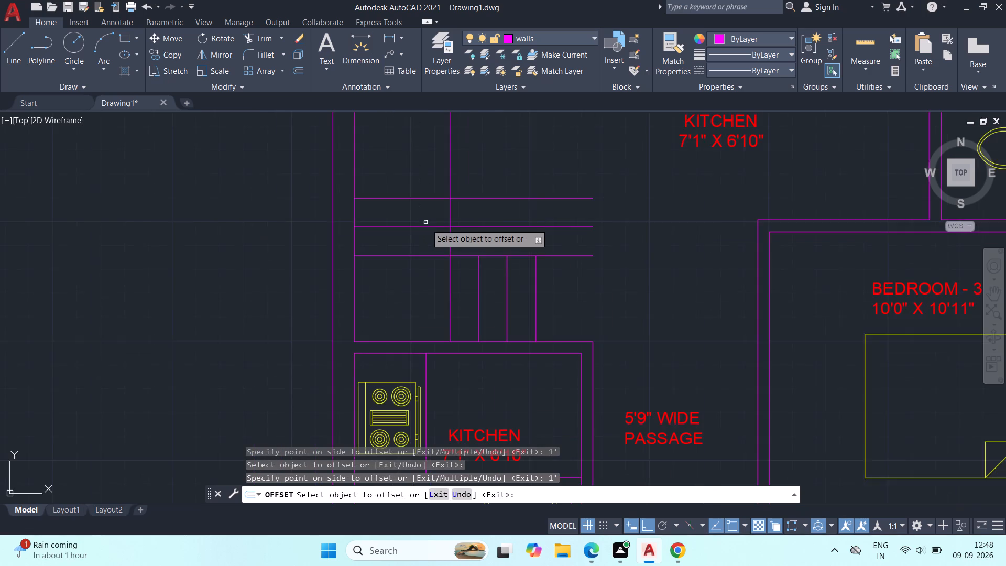
{"action": "middle_click_drag", "start_coordinate": [424, 237], "coordinate": [453, 426]}
{"action": "left_click", "coordinate": [452, 387]}
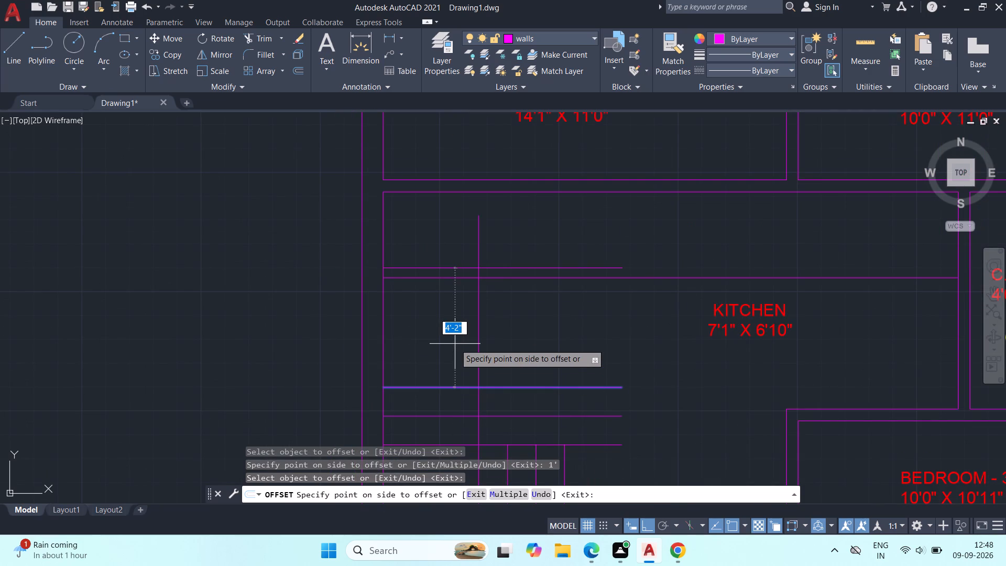
{"action": "type", "text": "1'"}
{"action": "key", "text": "Return"}
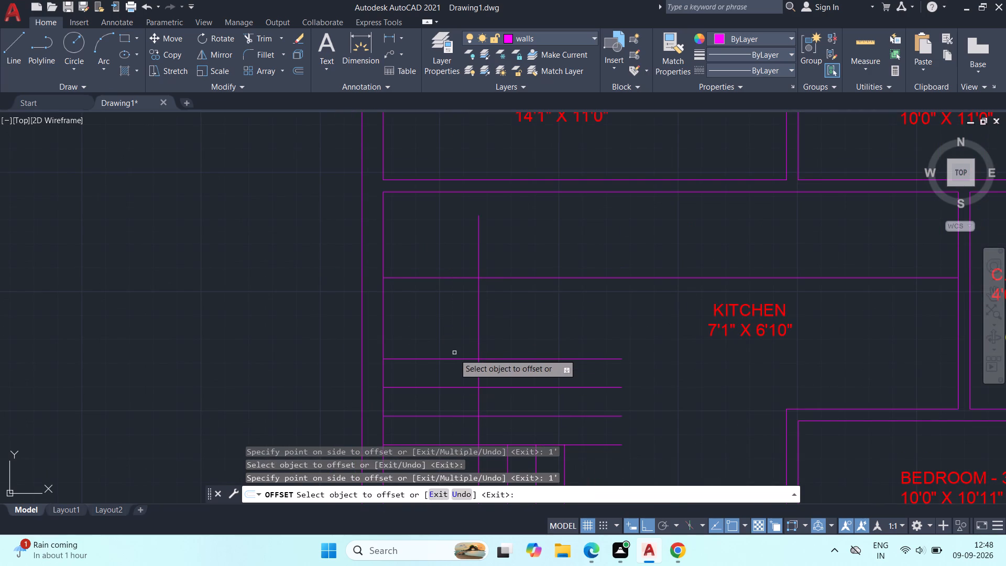
{"action": "left_click", "coordinate": [457, 357]}
{"action": "type", "text": "1'"}
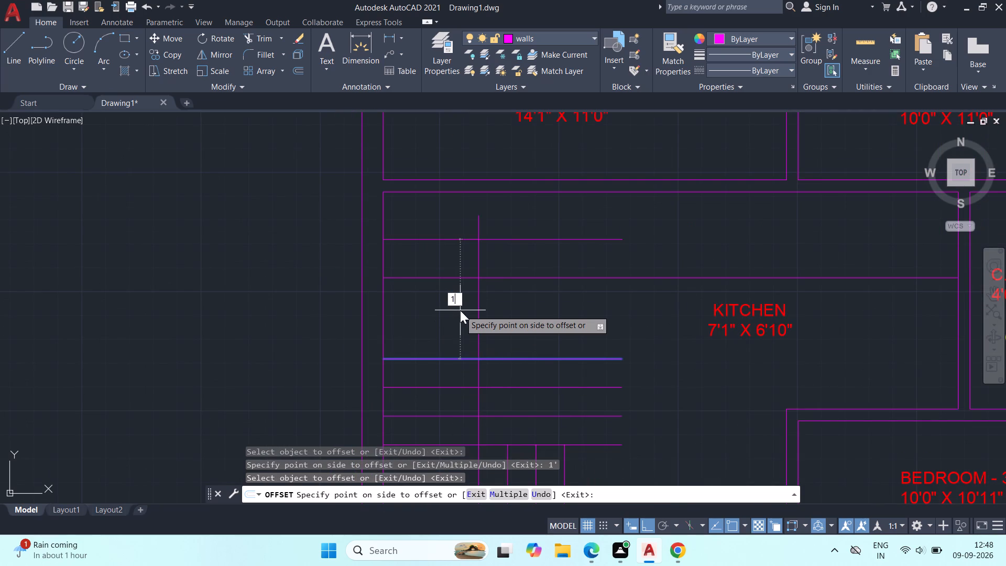
{"action": "key", "text": "Return"}
{"action": "left_click", "coordinate": [465, 329]}
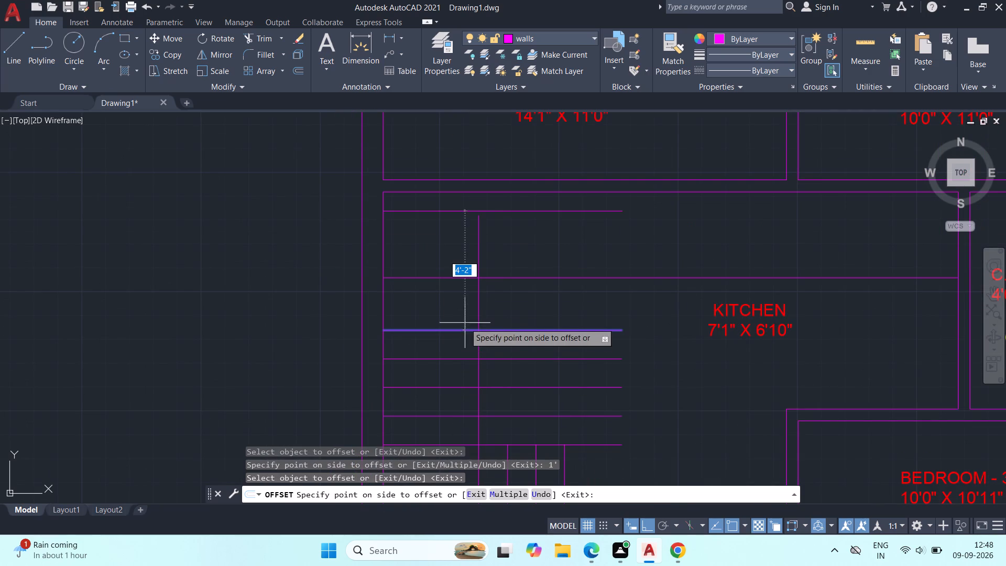
{"action": "type", "text": "1'"}
{"action": "key", "text": "Return"}
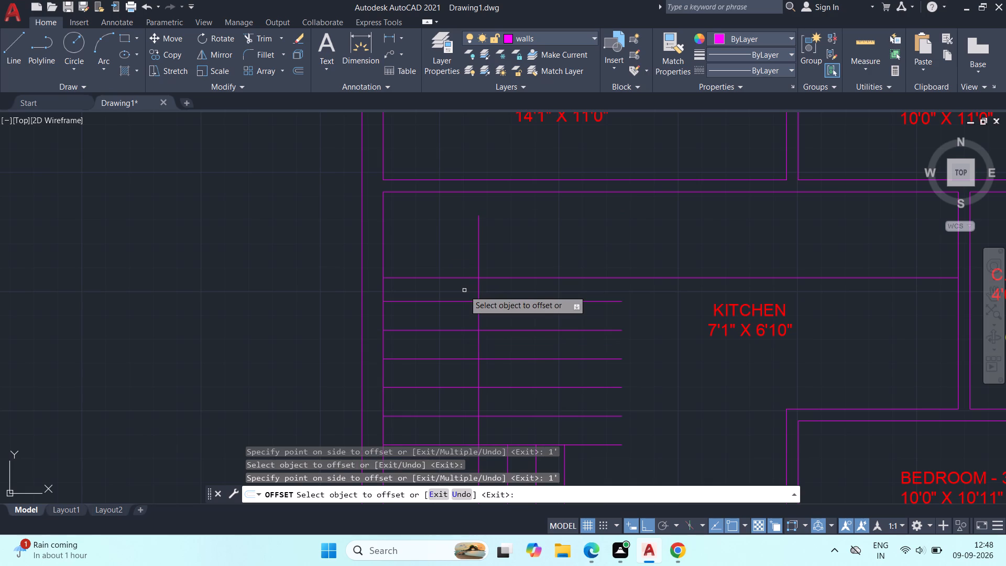
{"action": "key", "text": "Escape"}
Delete the long horizontal line 3' below the central room's upper wall.
{"action": "left_click", "coordinate": [461, 276]}
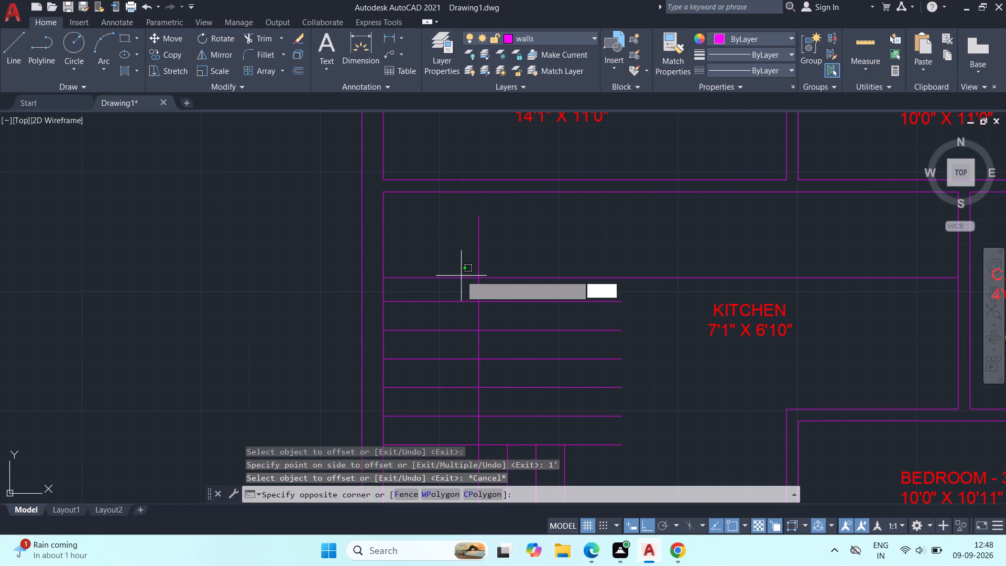
{"action": "left_click", "coordinate": [457, 283]}
{"action": "key", "text": "Delete"}
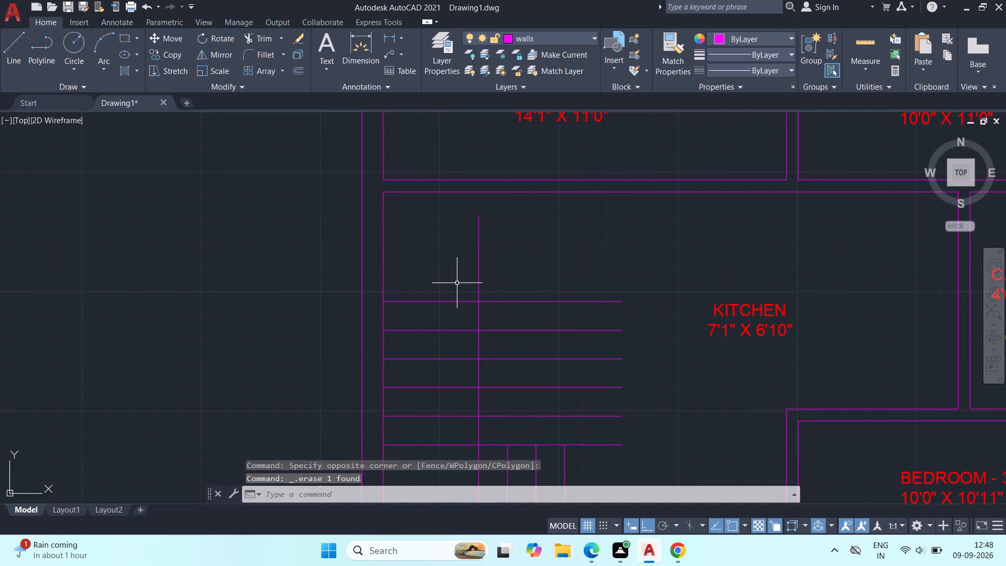
Offset the topmost short horizontal tread line upward by 1'.
{"action": "type", "text": "O"}
{"action": "key", "text": "space"}
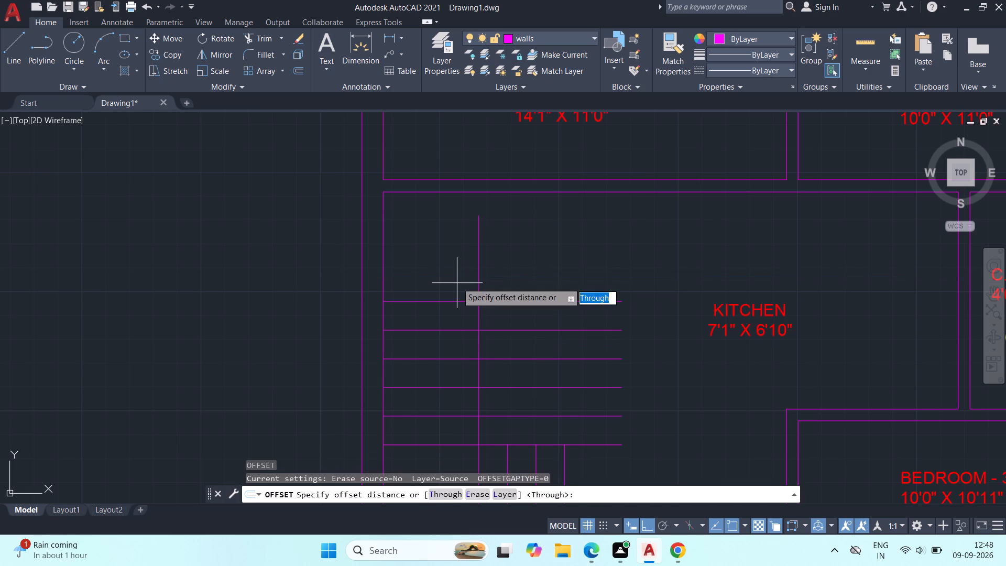
{"action": "left_click", "coordinate": [390, 299]}
{"action": "left_click", "coordinate": [478, 299]}
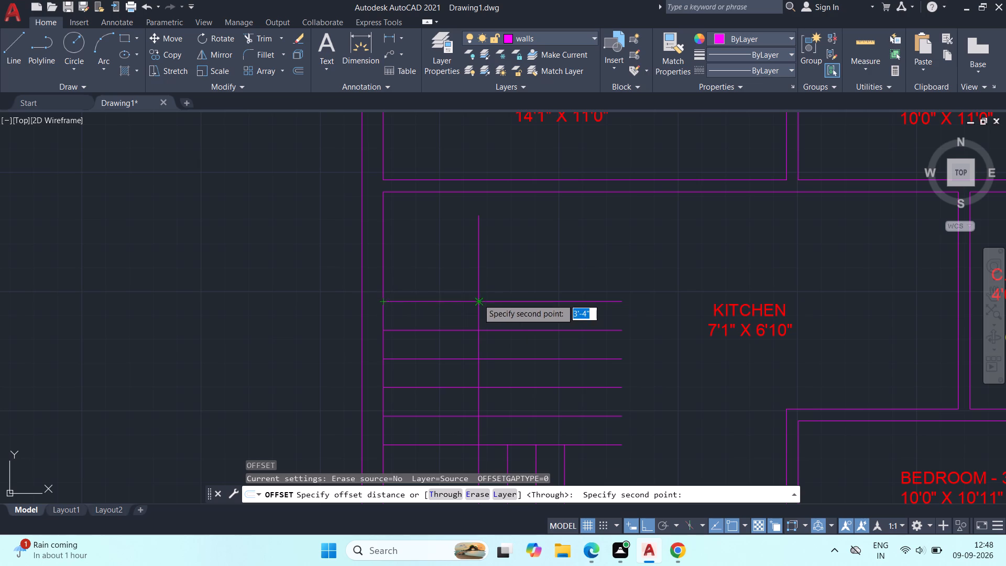
{"action": "left_click", "coordinate": [443, 300]}
{"action": "type", "text": "1'"}
{"action": "key", "text": "Return"}
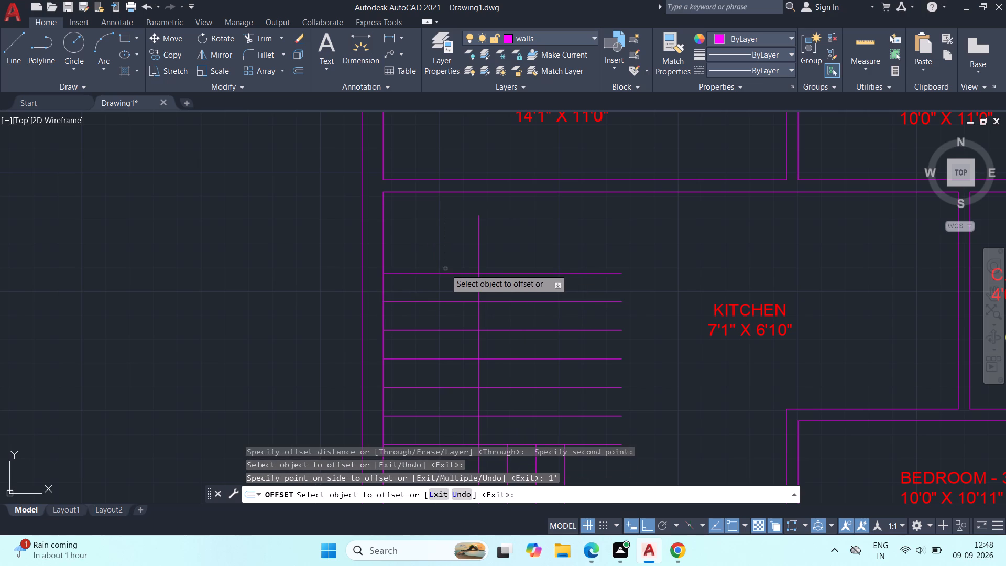
{"action": "middle_click_drag", "start_coordinate": [561, 242], "coordinate": [541, 213]}
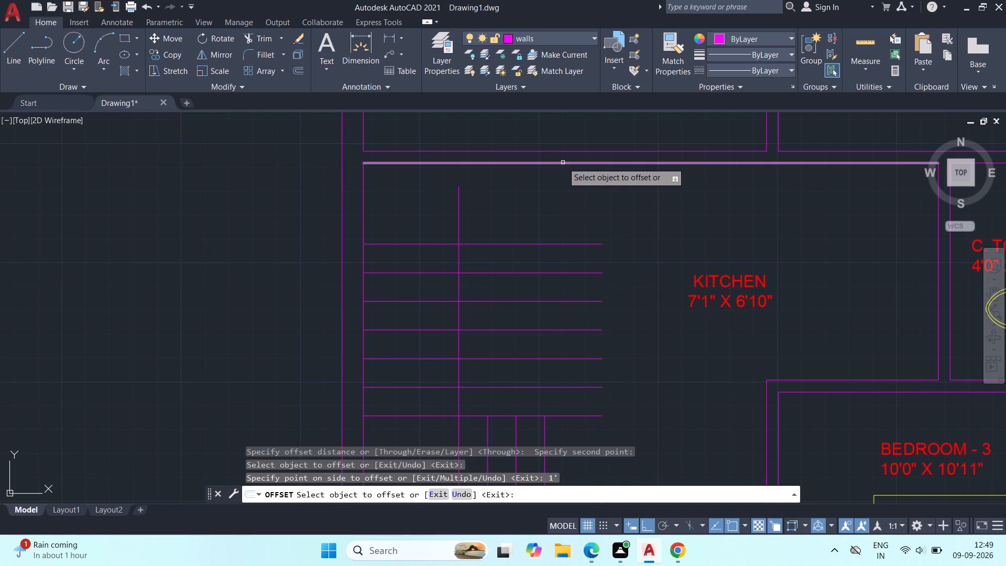
{"action": "key", "text": "Escape"}
Offset the vertical line crossing the horizontal tread lines 3" to the right, away from the outer wall.
{"action": "middle_click_drag", "start_coordinate": [653, 300], "coordinate": [647, 199]}
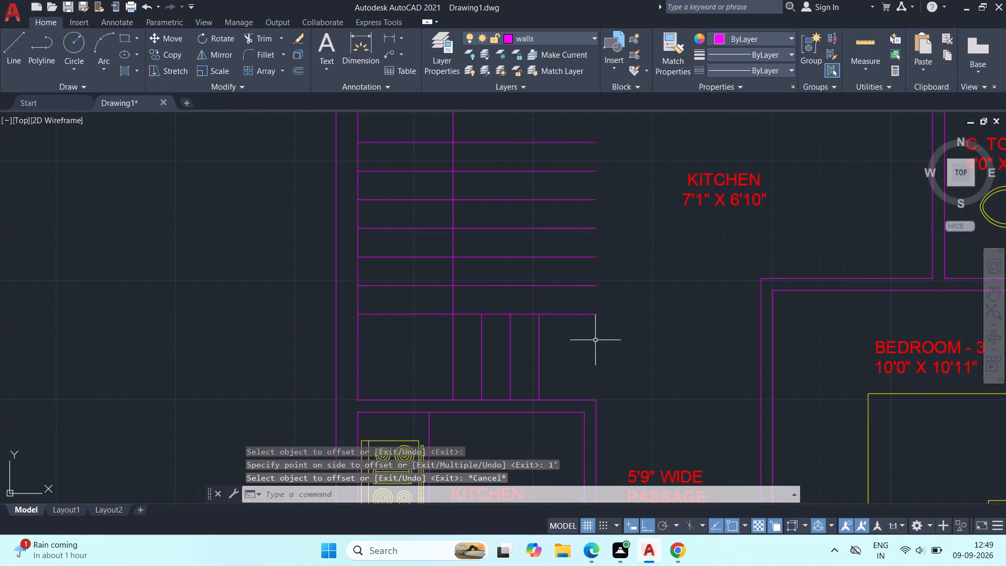
{"action": "middle_click_drag", "start_coordinate": [600, 347], "coordinate": [619, 377]}
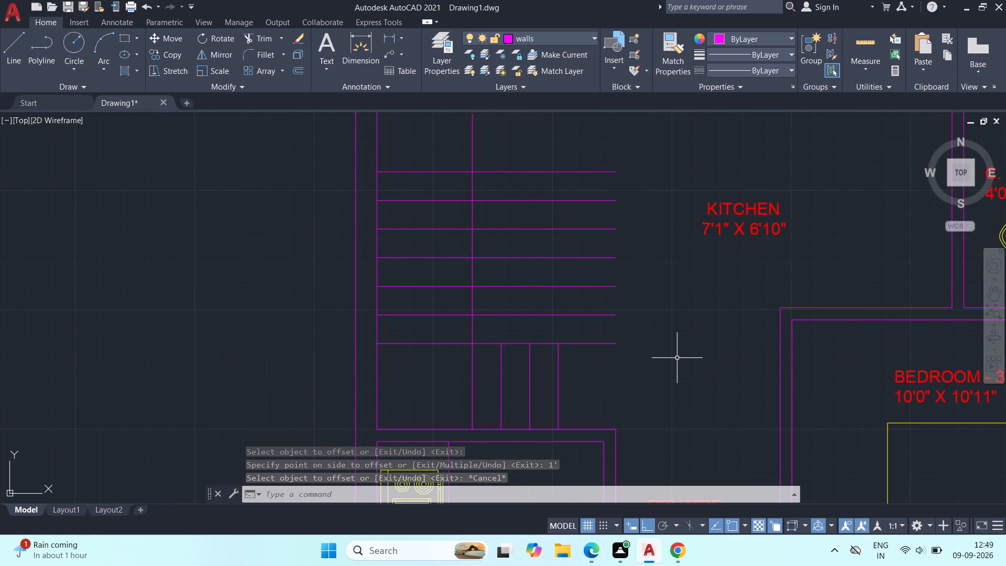
{"action": "type", "text": "O"}
{"action": "key", "text": "space"}
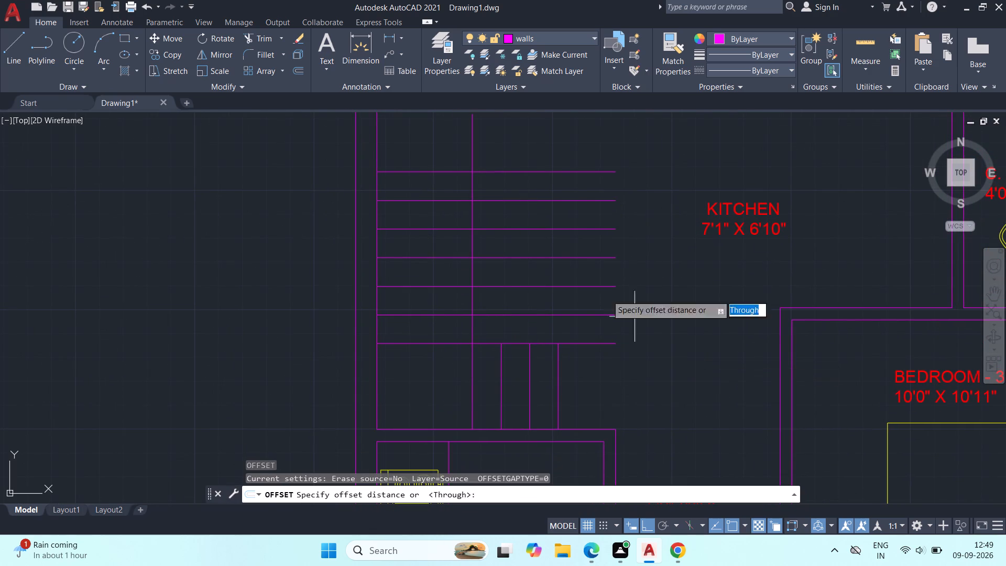
{"action": "left_click", "coordinate": [471, 114]}
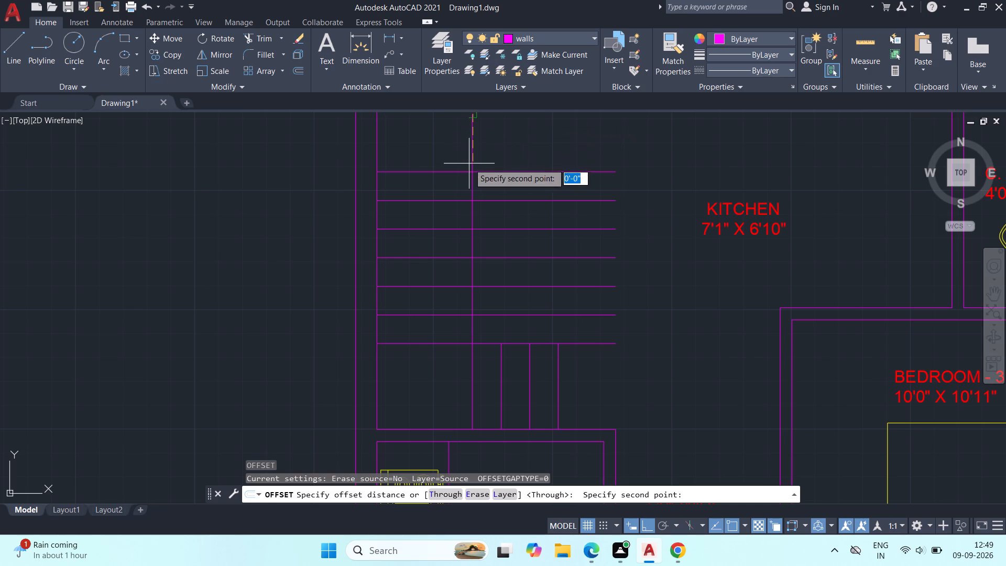
{"action": "left_click", "coordinate": [469, 164]}
{"action": "left_click", "coordinate": [471, 207]}
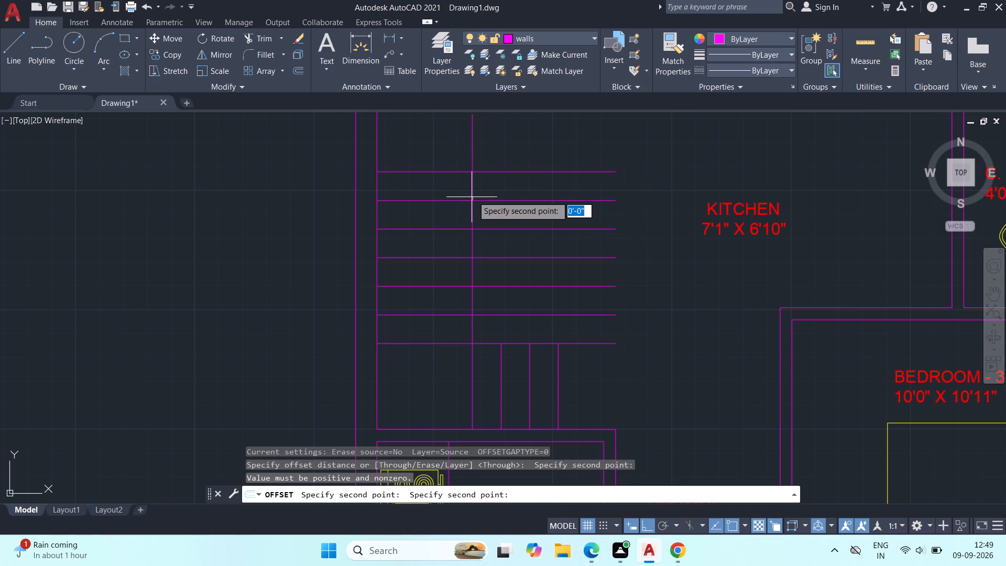
{"action": "left_click", "coordinate": [473, 194]}
{"action": "left_click", "coordinate": [470, 198]}
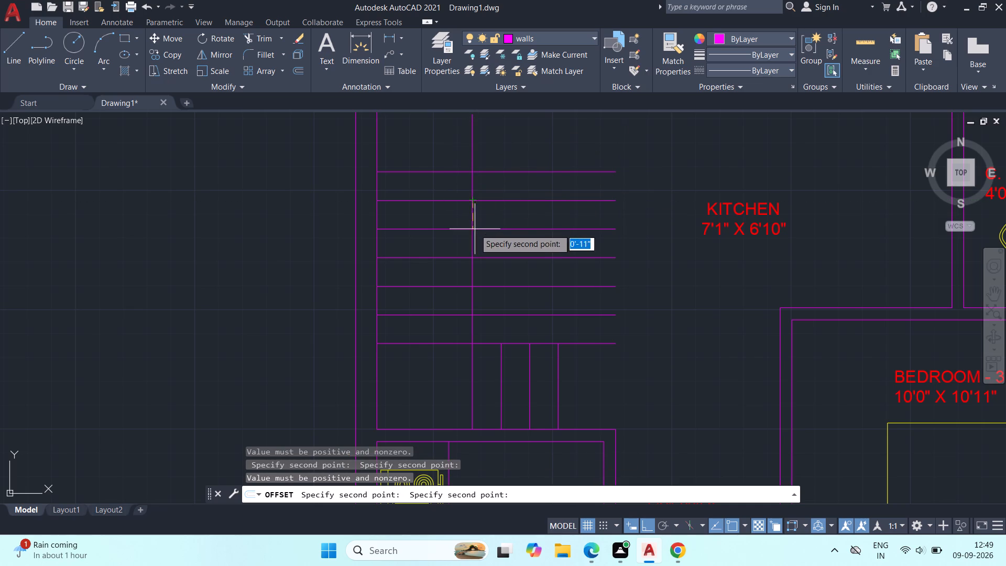
{"action": "left_click", "coordinate": [473, 228]}
{"action": "left_click", "coordinate": [473, 216]}
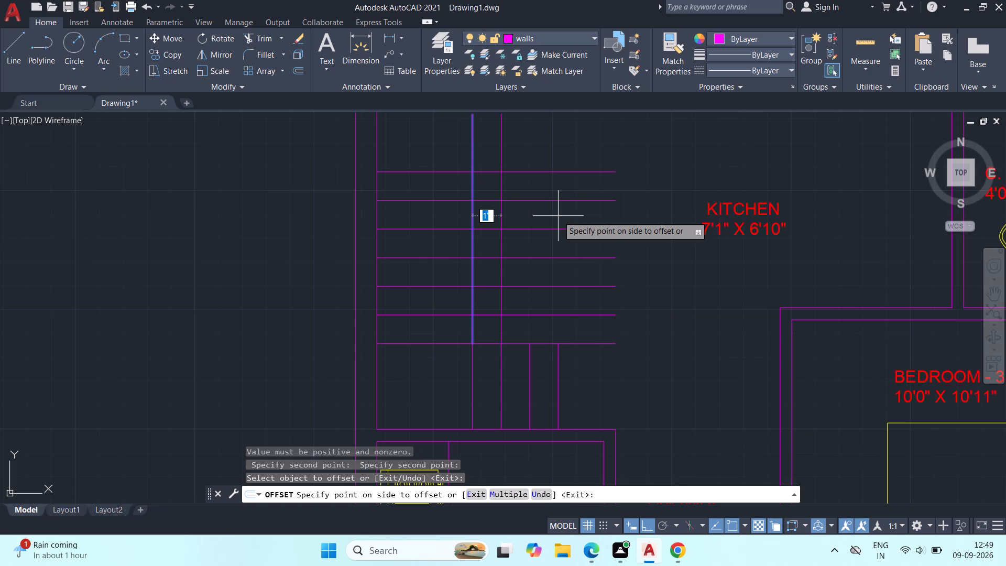
{"action": "type", "text": "3\""}
{"action": "key", "text": "Return"}
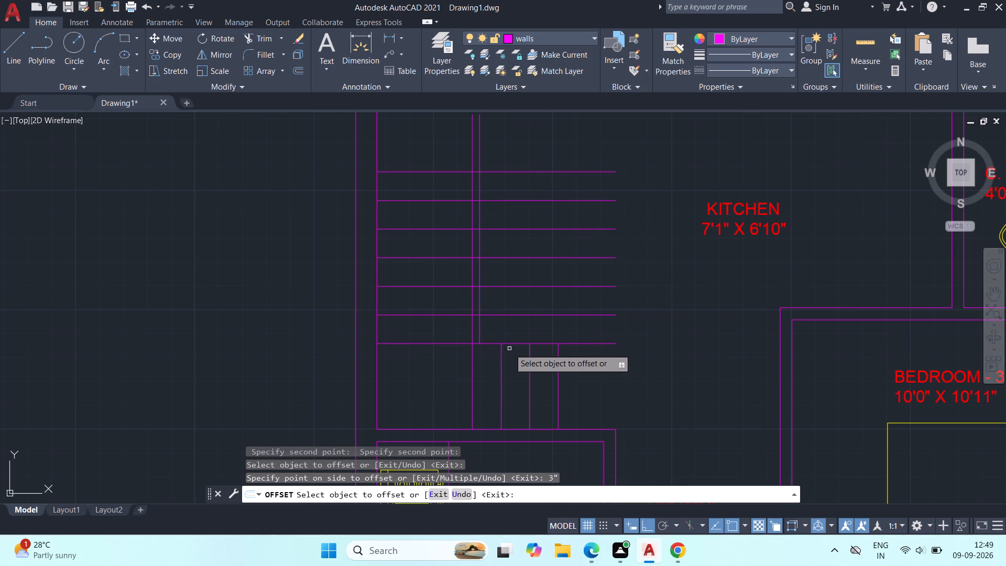
Offset the horizontal line 3' above the kitchen wall upward by 3".
{"action": "left_click", "coordinate": [512, 344]}
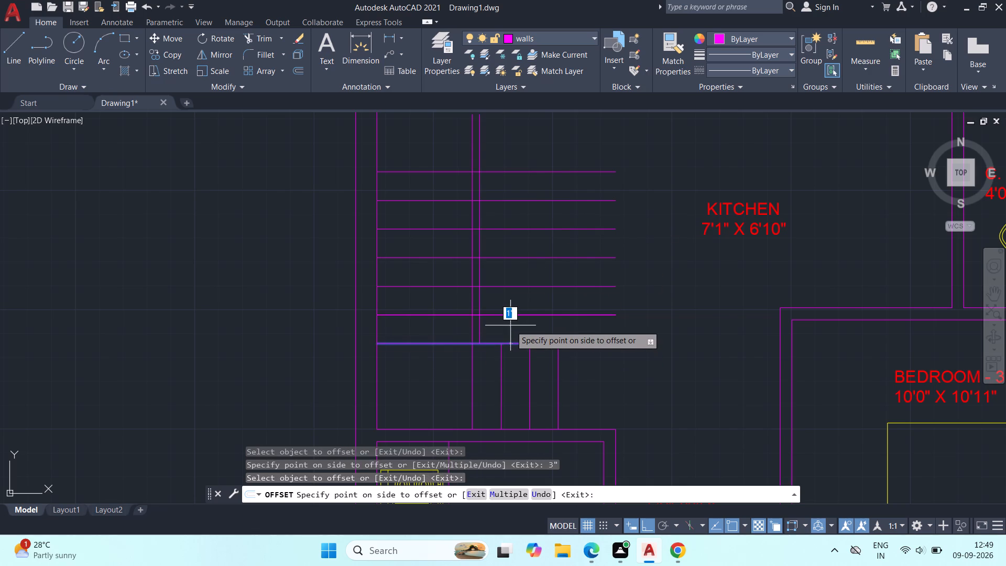
{"action": "type", "text": "3\""}
{"action": "key", "text": "Return"}
{"action": "key", "text": "Escape"}
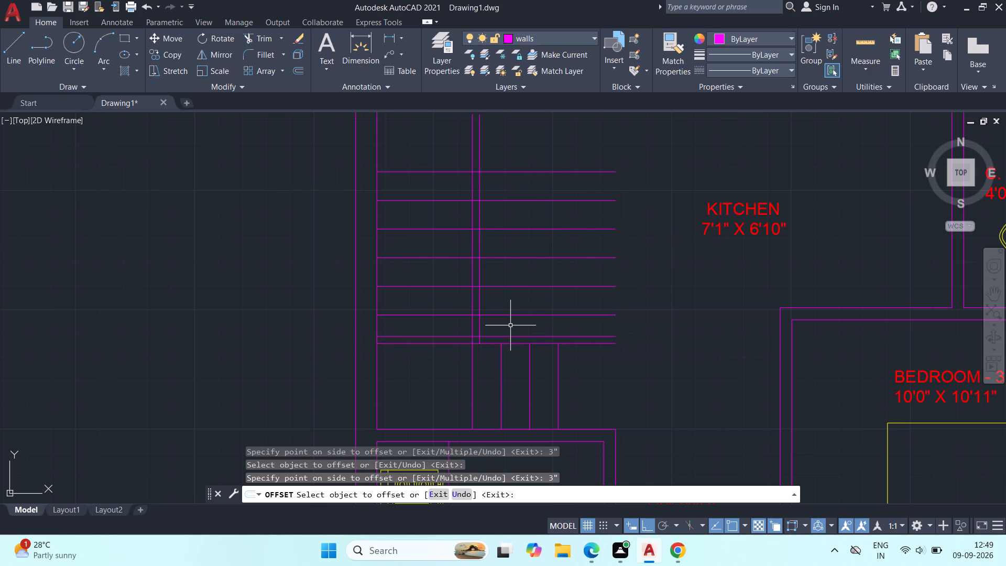
Trim the part of the new 3" horizontal offset line that lies left of the stair's vertical line.
{"action": "type", "text": "TR"}
{"action": "key", "text": "space"}
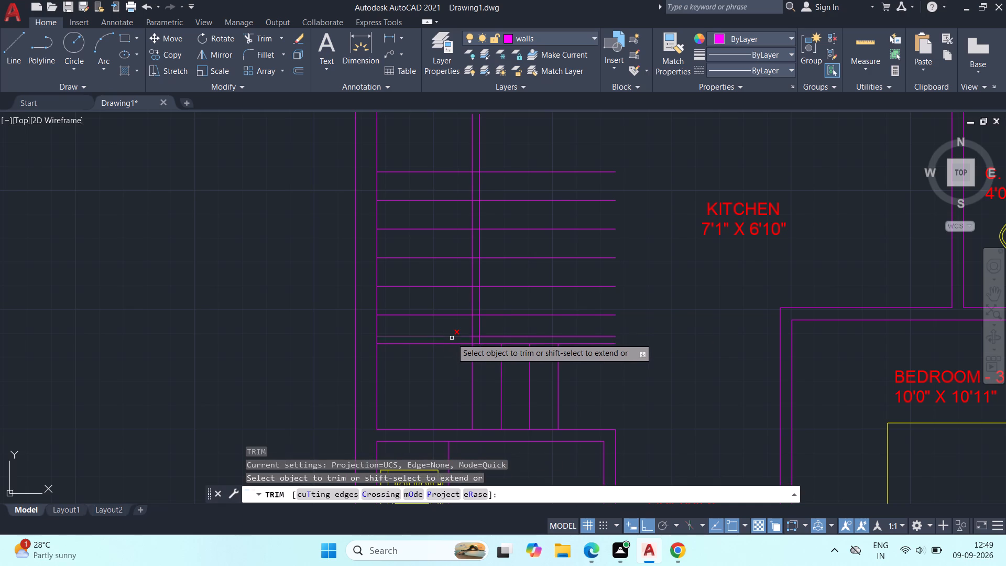
{"action": "left_click", "coordinate": [452, 338]}
{"action": "middle_click_drag", "start_coordinate": [603, 384], "coordinate": [603, 431]}
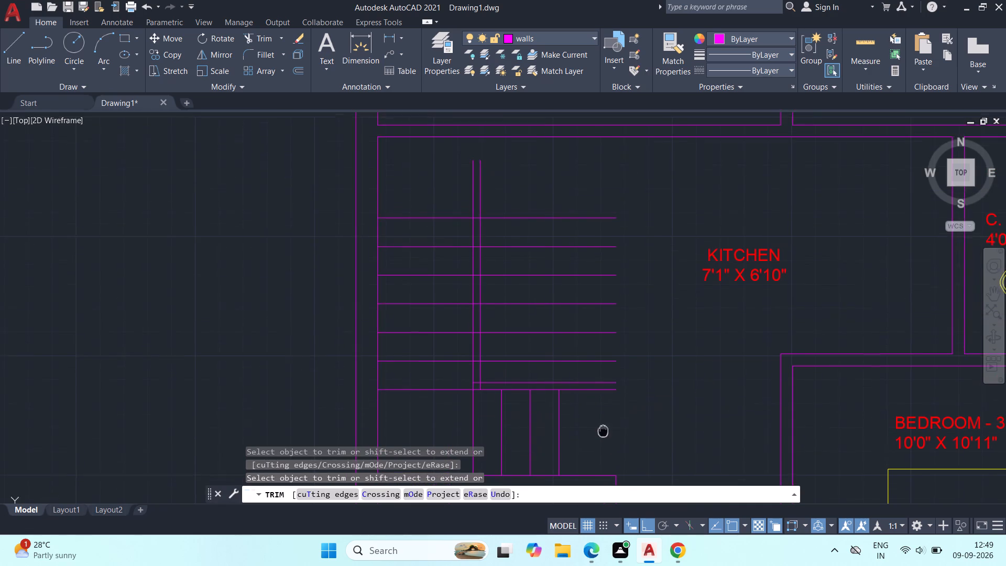
{"action": "middle_click_drag", "start_coordinate": [603, 431], "coordinate": [600, 435]}
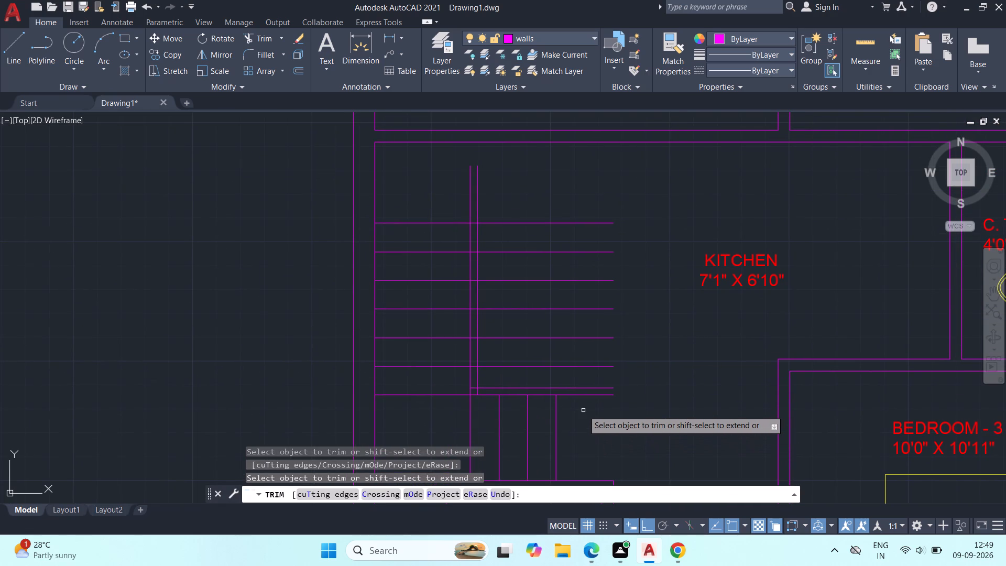
{"action": "scroll", "coordinate": [583, 410], "scroll_direction": "up", "scroll_amount": 2}
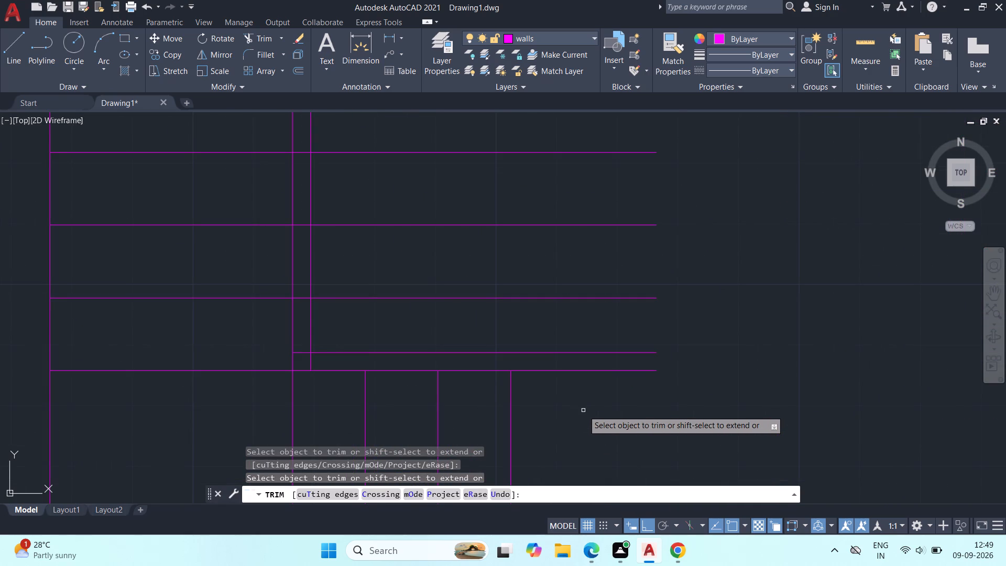
{"action": "key", "text": "Escape"}
Draw a short vertical line upward from the top of the rightmost 3' strip line, past the 3" horizontal offset line.
{"action": "key", "text": "l"}
{"action": "key", "text": "space"}
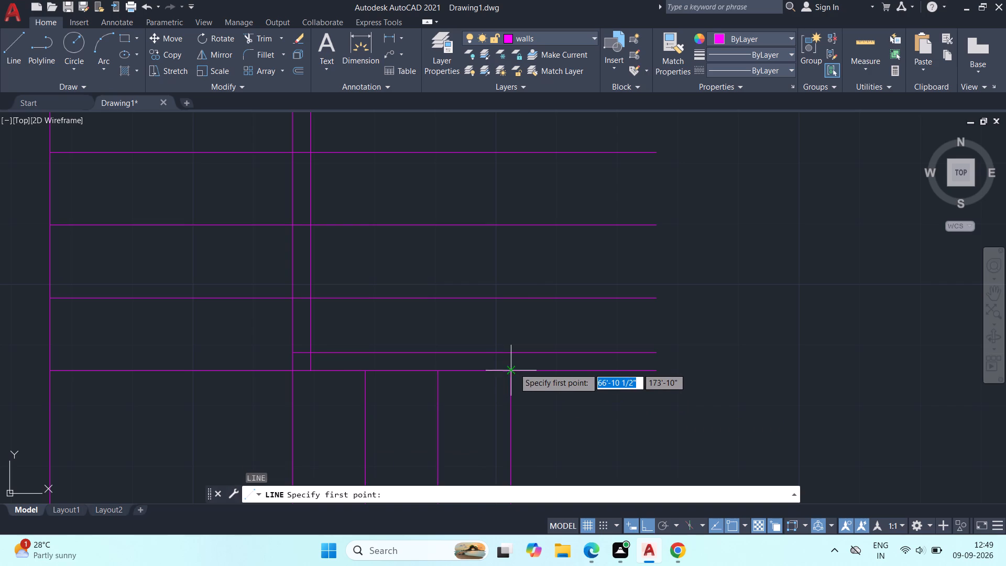
{"action": "left_click", "coordinate": [510, 370]}
{"action": "left_click", "coordinate": [505, 335]}
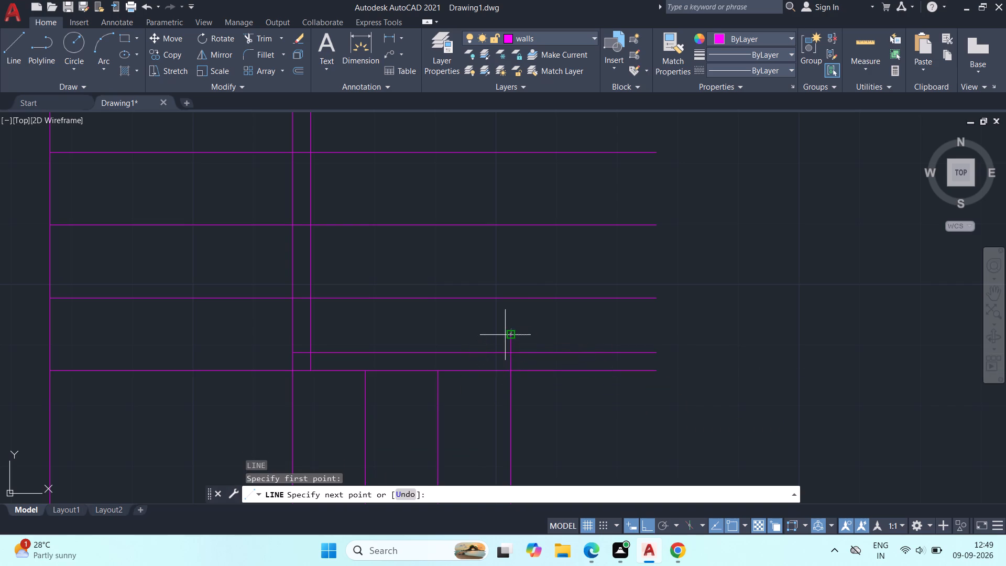
{"action": "key", "text": "Escape"}
Trim the horizontal lines beyond the stair's right edges, except the topmost tread line, and the short vertical line's end above the 3" offset line.
{"action": "type", "text": "TR"}
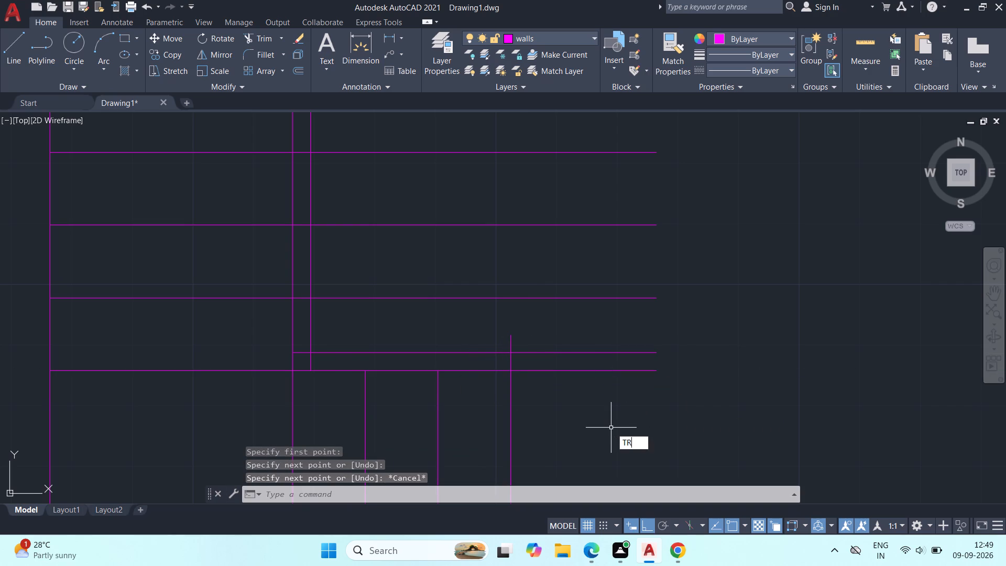
{"action": "key", "text": "space"}
{"action": "left_click", "coordinate": [474, 332]}
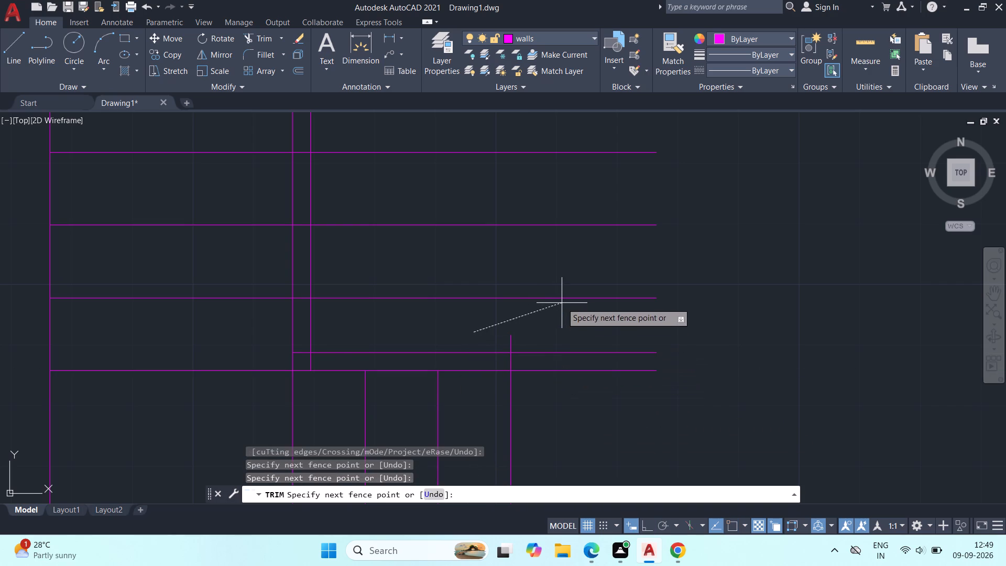
{"action": "left_click", "coordinate": [562, 303]}
{"action": "left_click", "coordinate": [580, 403]}
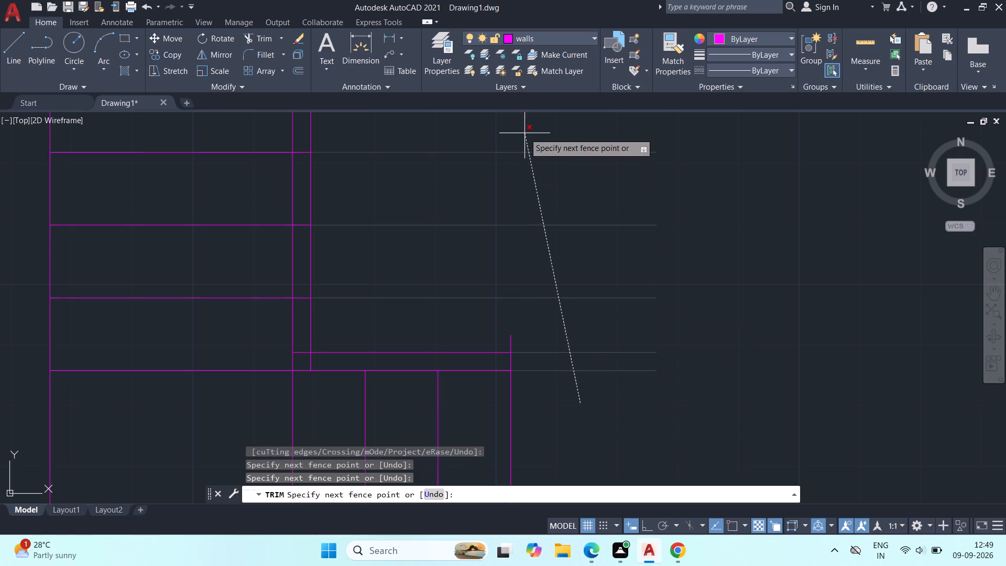
{"action": "left_click", "coordinate": [524, 133]}
{"action": "left_click", "coordinate": [459, 339]}
{"action": "left_click", "coordinate": [548, 343]}
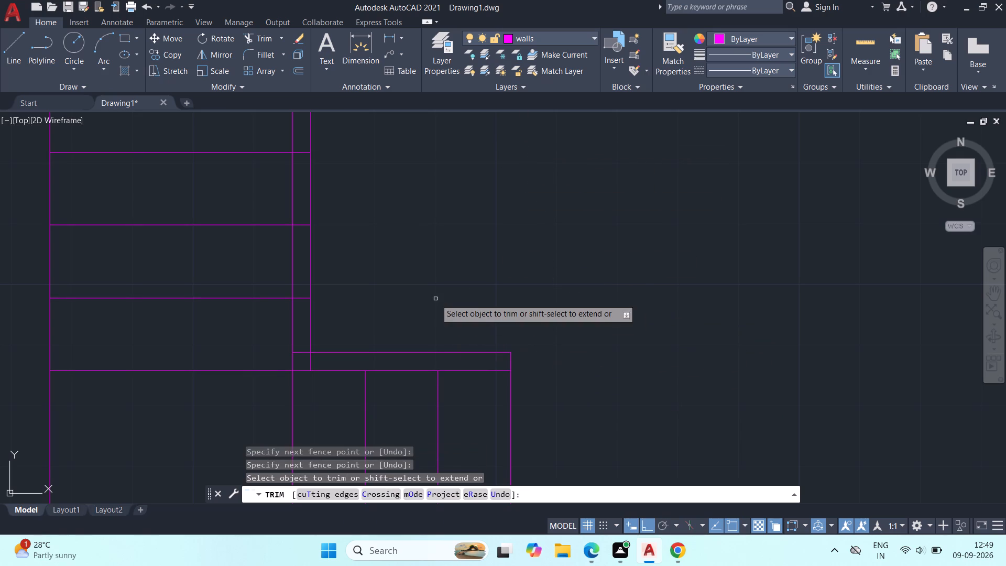
{"action": "middle_click_drag", "start_coordinate": [436, 299], "coordinate": [568, 439]}
{"action": "scroll", "coordinate": [569, 392], "scroll_direction": "down", "scroll_amount": 1}
{"action": "left_click", "coordinate": [579, 317]}
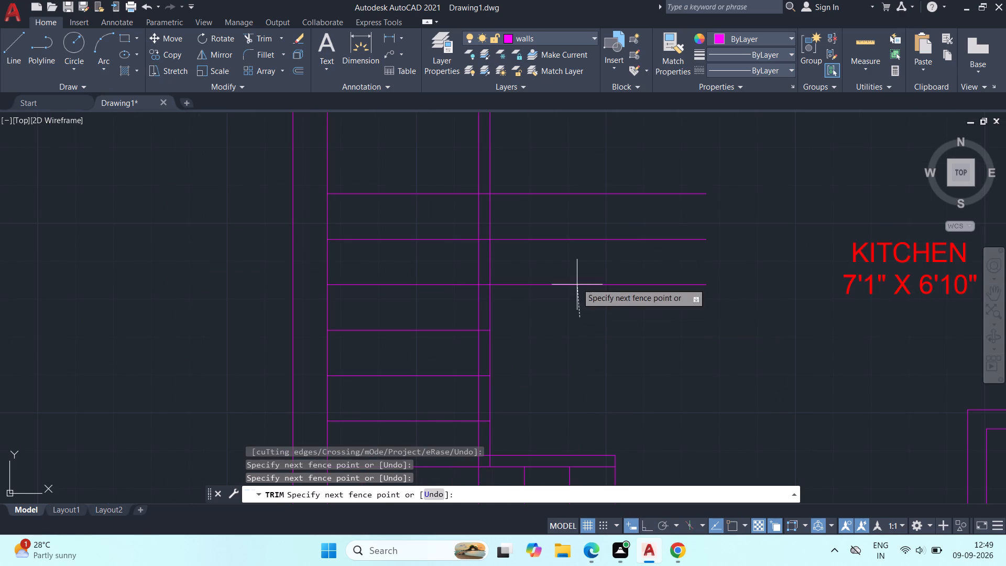
{"action": "left_click", "coordinate": [575, 224]}
Trim the tread ends inside the vertical 3" strip below the topmost tread, and clear the overlapping line ends at its corner with the horizontal strip.
{"action": "middle_click_drag", "start_coordinate": [505, 388], "coordinate": [609, 252]}
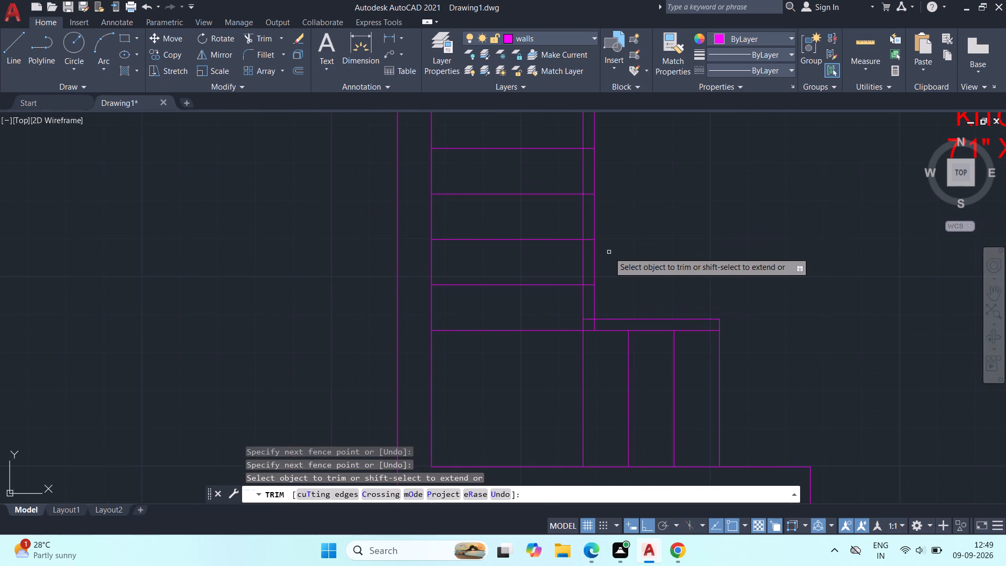
{"action": "scroll", "coordinate": [602, 190], "scroll_direction": "up", "scroll_amount": 1}
{"action": "middle_click_drag", "start_coordinate": [602, 203], "coordinate": [605, 252]}
{"action": "scroll", "coordinate": [605, 254], "scroll_direction": "down", "scroll_amount": 1}
{"action": "left_click", "coordinate": [589, 141]}
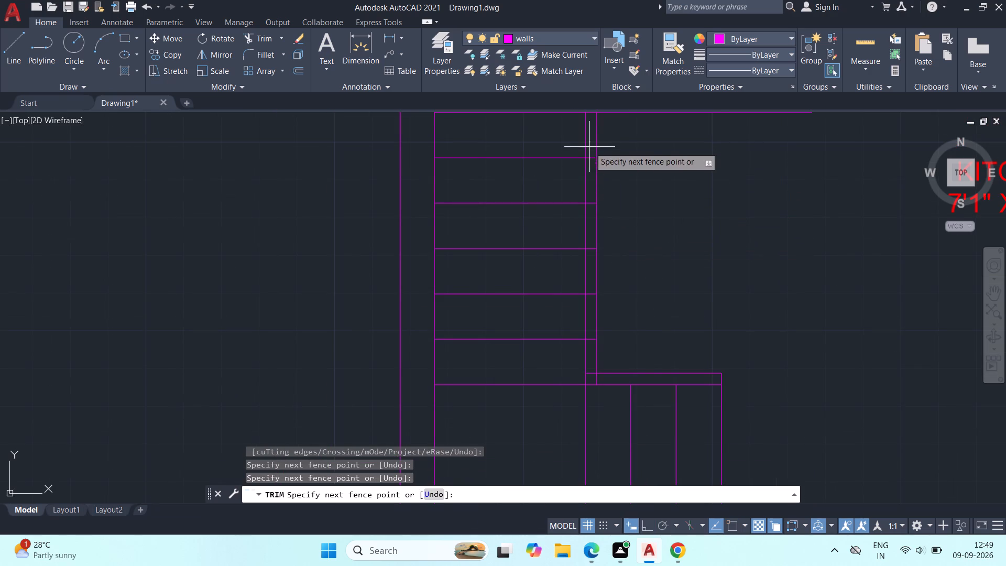
{"action": "left_click", "coordinate": [589, 356]}
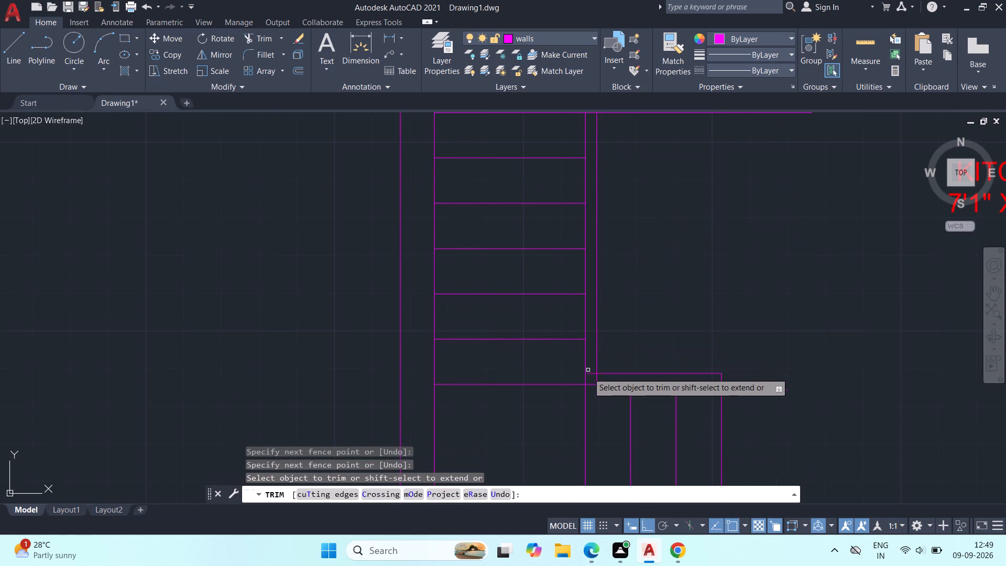
{"action": "scroll", "coordinate": [588, 380], "scroll_direction": "up", "scroll_amount": 2}
{"action": "left_click", "coordinate": [590, 380]}
{"action": "left_click", "coordinate": [588, 352]}
{"action": "left_click", "coordinate": [586, 373]}
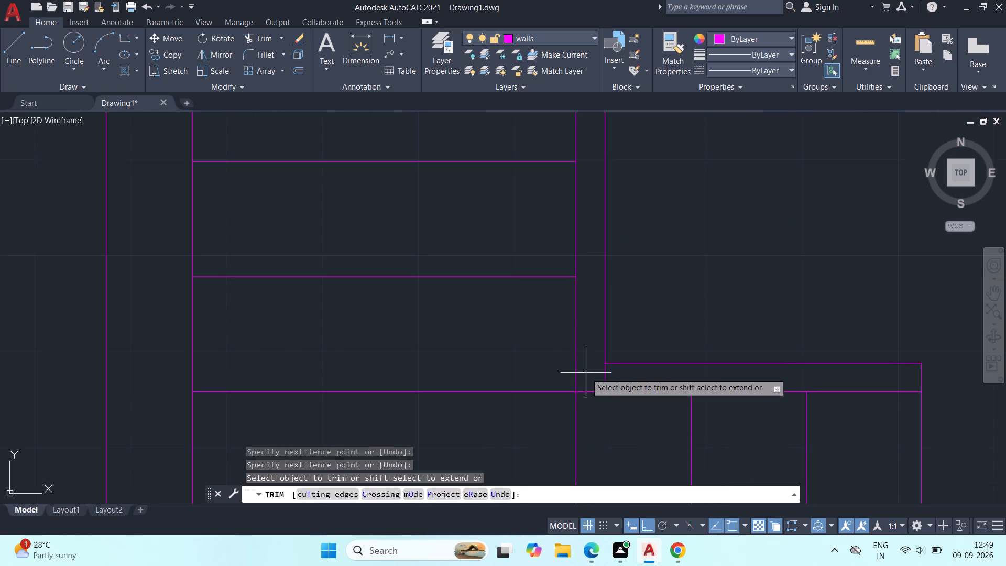
{"action": "left_click", "coordinate": [630, 374]}
{"action": "scroll", "coordinate": [638, 243], "scroll_direction": "down", "scroll_amount": 2}
{"action": "middle_click_drag", "start_coordinate": [636, 241], "coordinate": [600, 152]}
{"action": "scroll", "coordinate": [600, 152], "scroll_direction": "down", "scroll_amount": 1}
{"action": "middle_click_drag", "start_coordinate": [713, 180], "coordinate": [713, 440]}
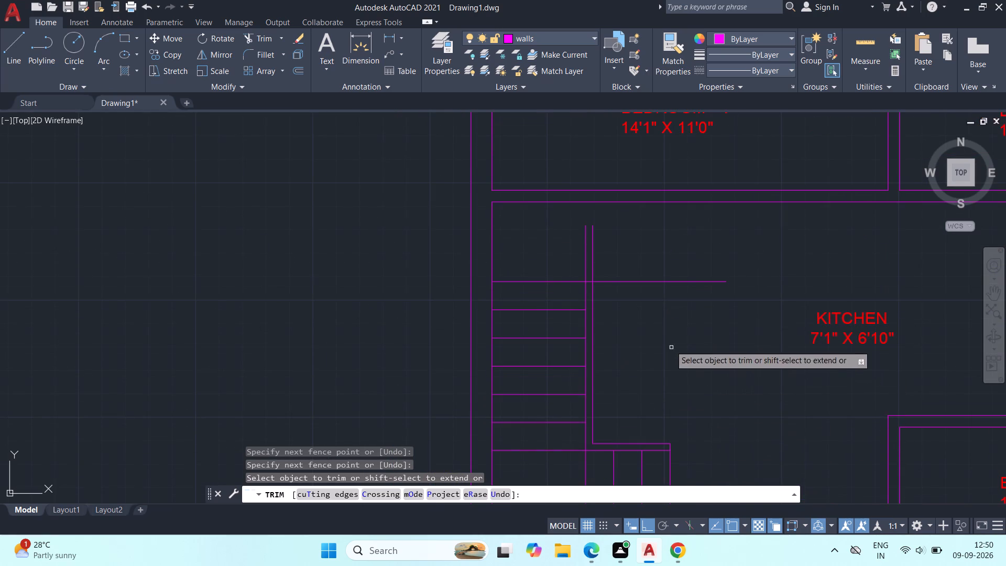
{"action": "scroll", "coordinate": [564, 378], "scroll_direction": "up", "scroll_amount": 1}
{"action": "middle_click_drag", "start_coordinate": [645, 339], "coordinate": [566, 416]}
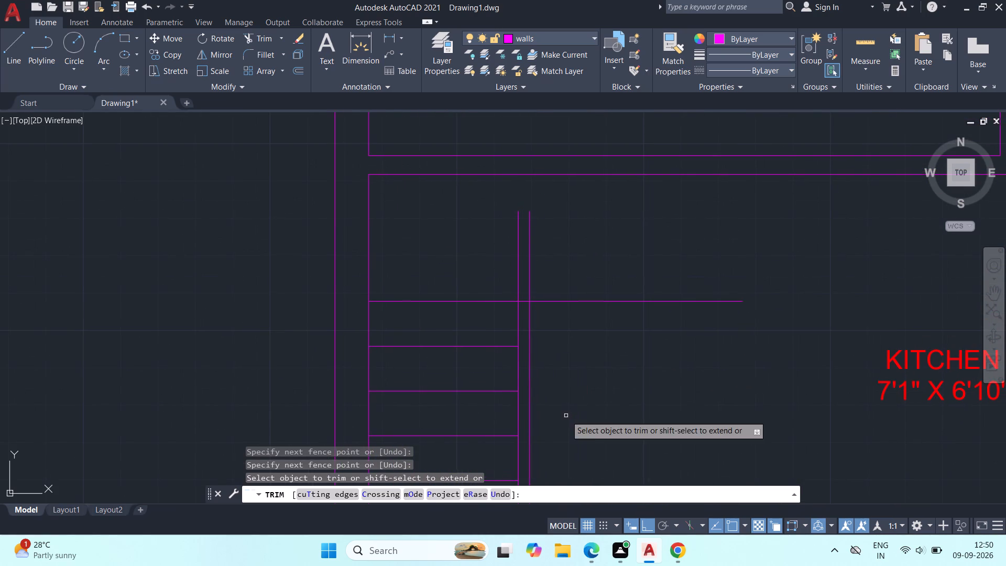
{"action": "key", "text": "Escape"}
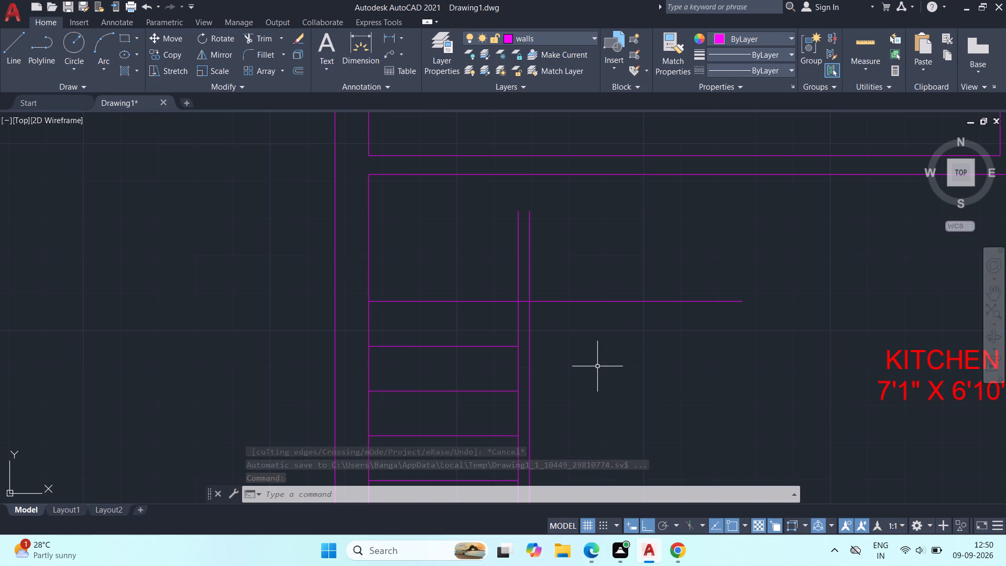
Trim the outer vertical line of the stair's 3" strip above the topmost tread line.
{"action": "type", "text": "TR"}
{"action": "key", "text": "space"}
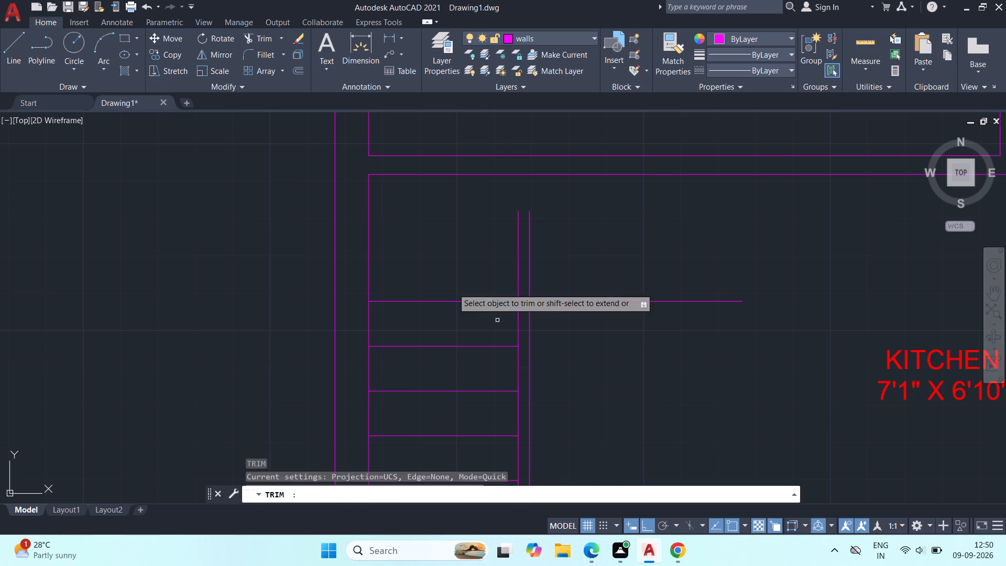
{"action": "left_click", "coordinate": [528, 288]}
{"action": "key", "text": "Escape"}
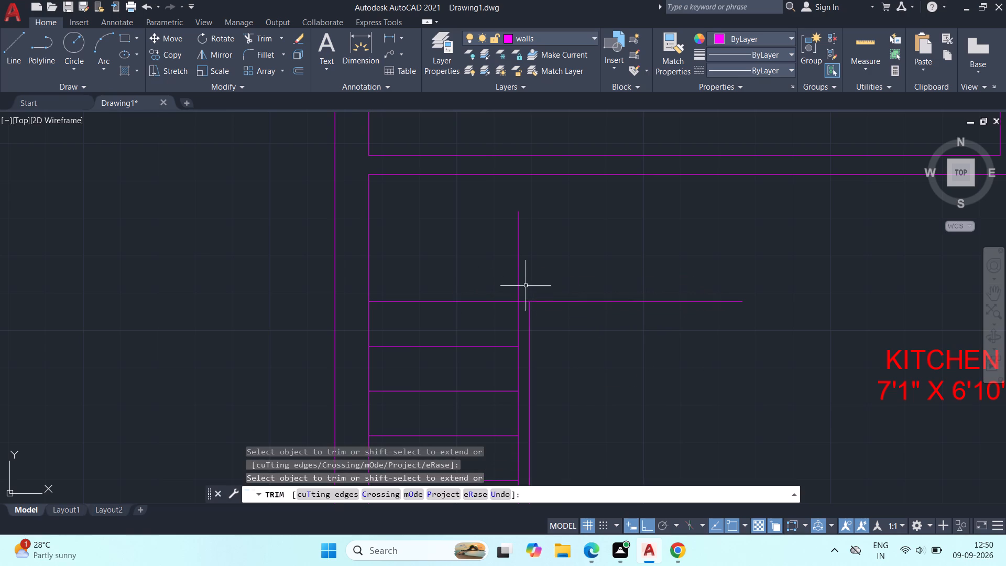
Draw a line upward from the top of the stair's inner vertical line past the bedroom wall, and join the two into one line.
{"action": "key", "text": "l"}
{"action": "key", "text": "space"}
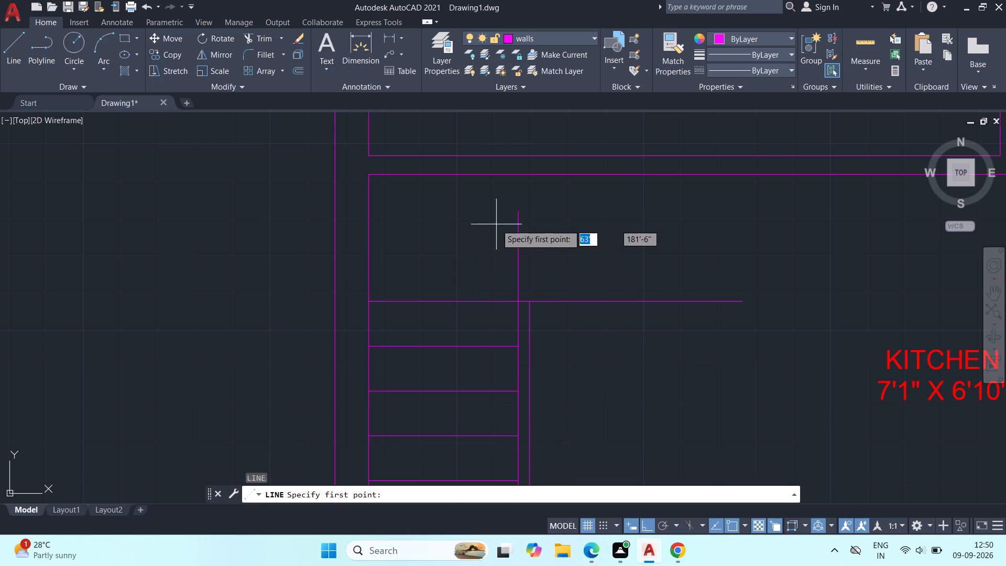
{"action": "left_click", "coordinate": [516, 209]}
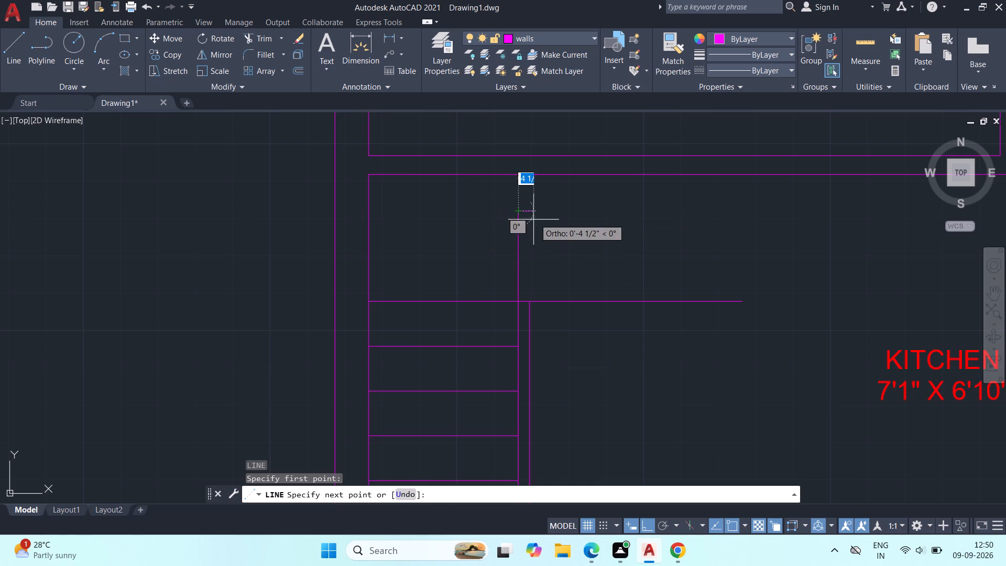
{"action": "middle_click_drag", "start_coordinate": [530, 262], "coordinate": [524, 318]}
{"action": "left_click", "coordinate": [523, 169]}
{"action": "key", "text": "Escape"}
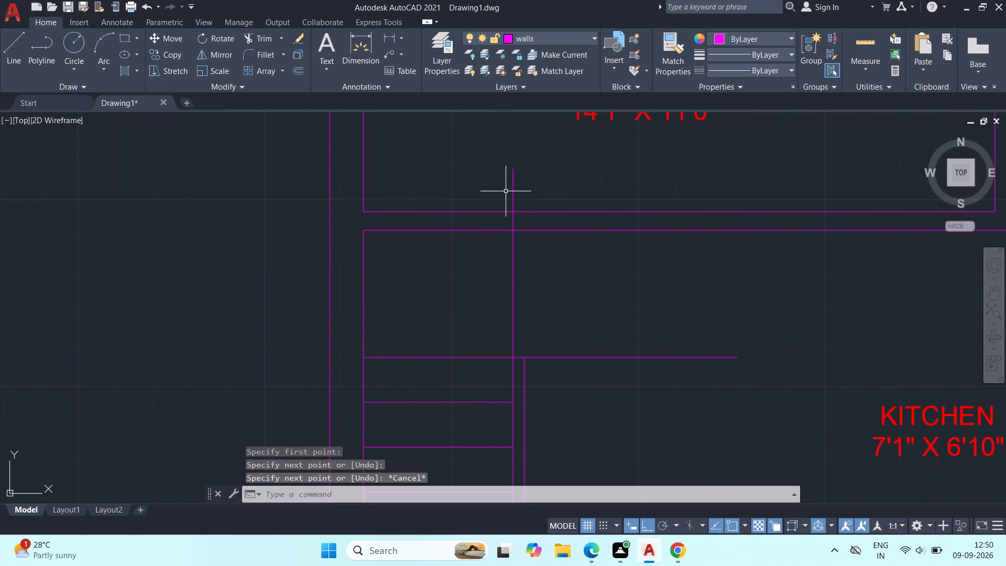
{"action": "left_click", "coordinate": [513, 196]}
{"action": "left_click", "coordinate": [511, 302]}
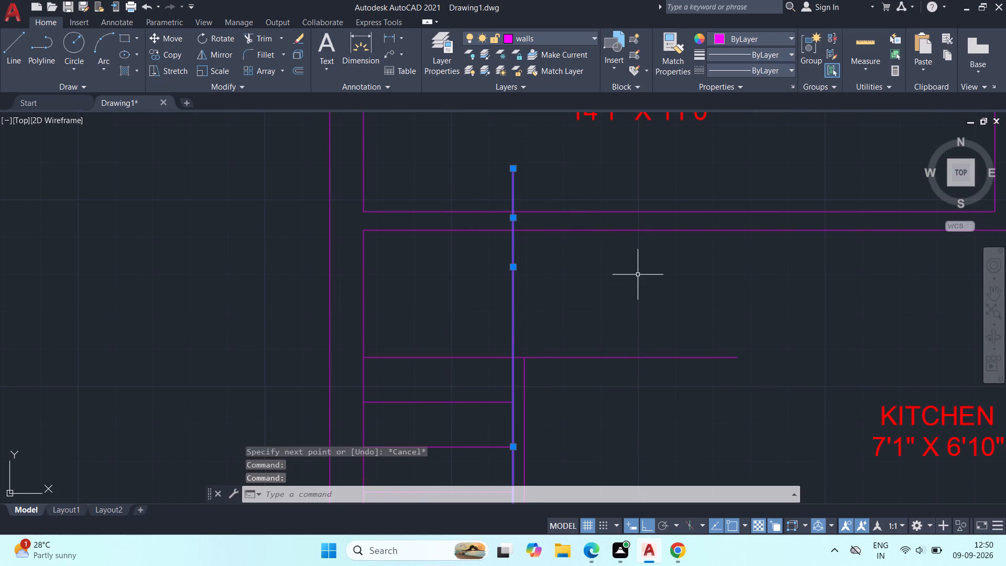
{"action": "type", "text": "J TR"}
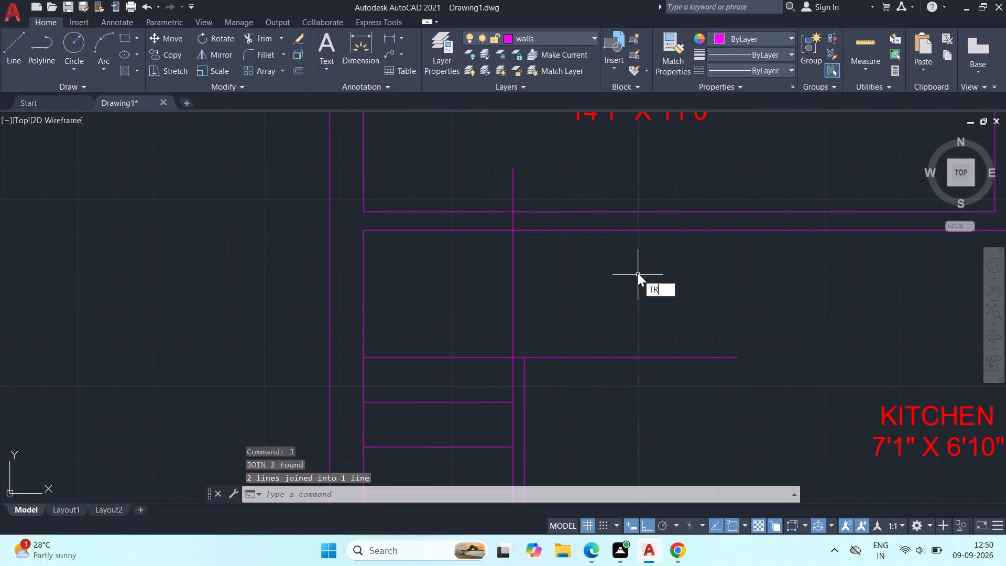
Trim the extended vertical stair line above the kitchen-side face of the Bedroom 1 wall.
{"action": "key", "text": "space"}
{"action": "left_click", "coordinate": [538, 184]}
{"action": "left_click", "coordinate": [483, 195]}
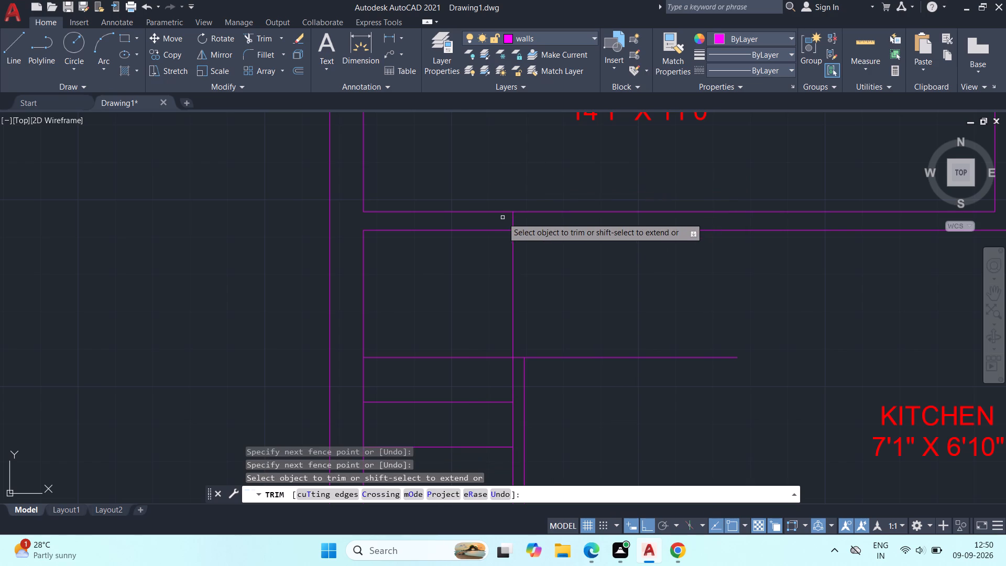
{"action": "left_click", "coordinate": [513, 222]}
{"action": "key", "text": "Escape"}
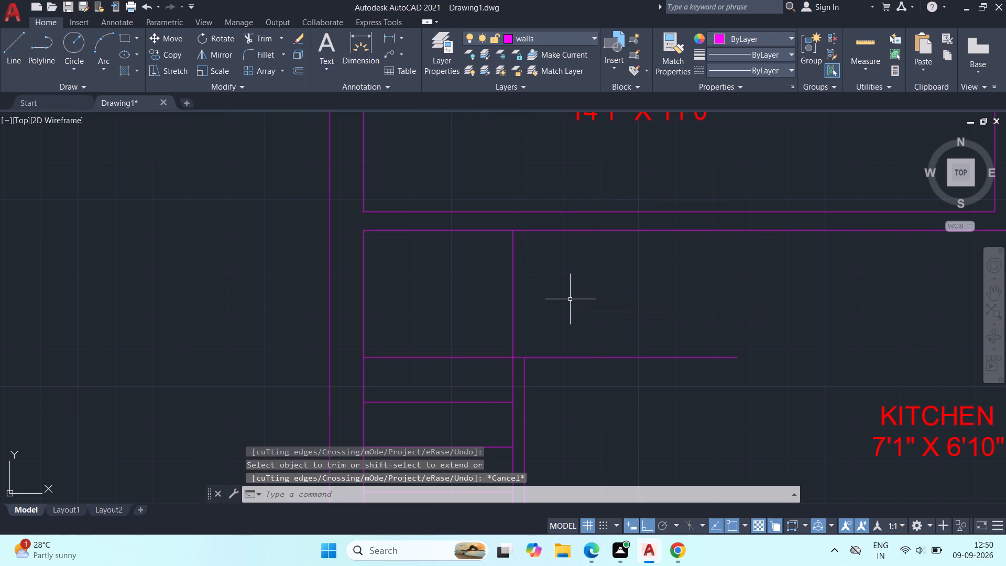
Offset the extended vertical stair line toward the kitchen three times at 1' spacing to form the upper flight's treads.
{"action": "type", "text": "O"}
{"action": "key", "text": "space"}
{"action": "left_click", "coordinate": [513, 228]}
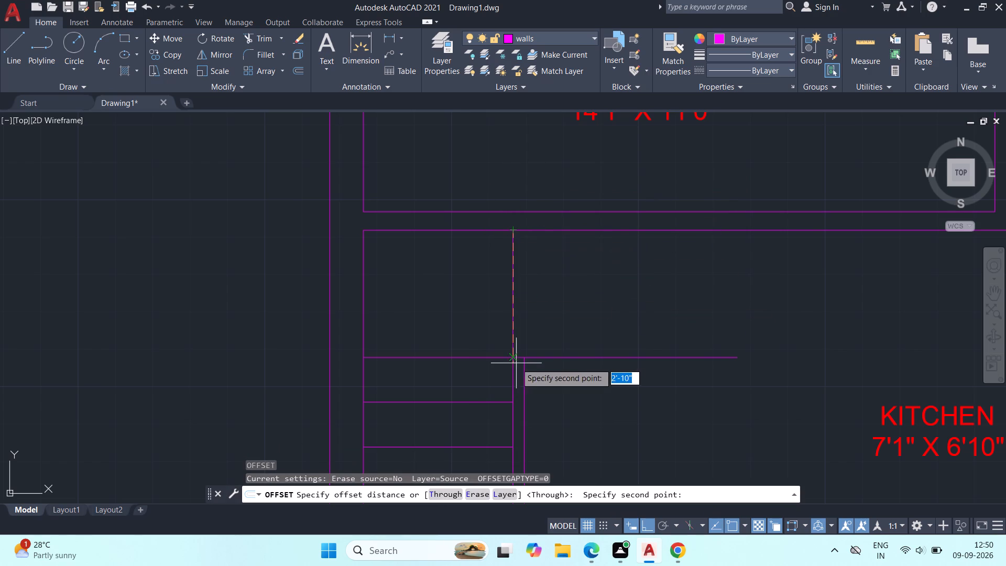
{"action": "left_click", "coordinate": [512, 357]}
{"action": "left_click", "coordinate": [512, 336]}
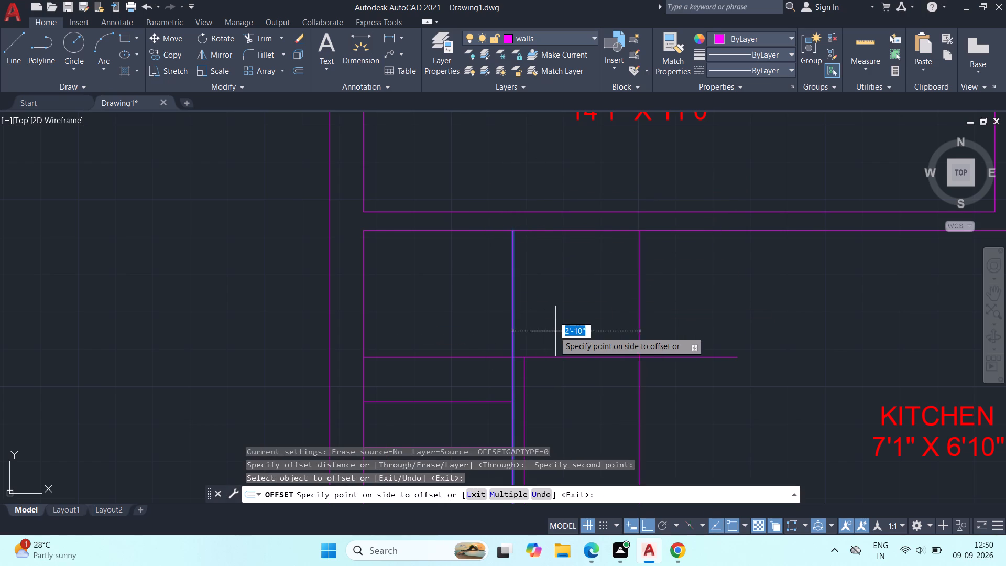
{"action": "type", "text": "1'"}
{"action": "key", "text": "Return"}
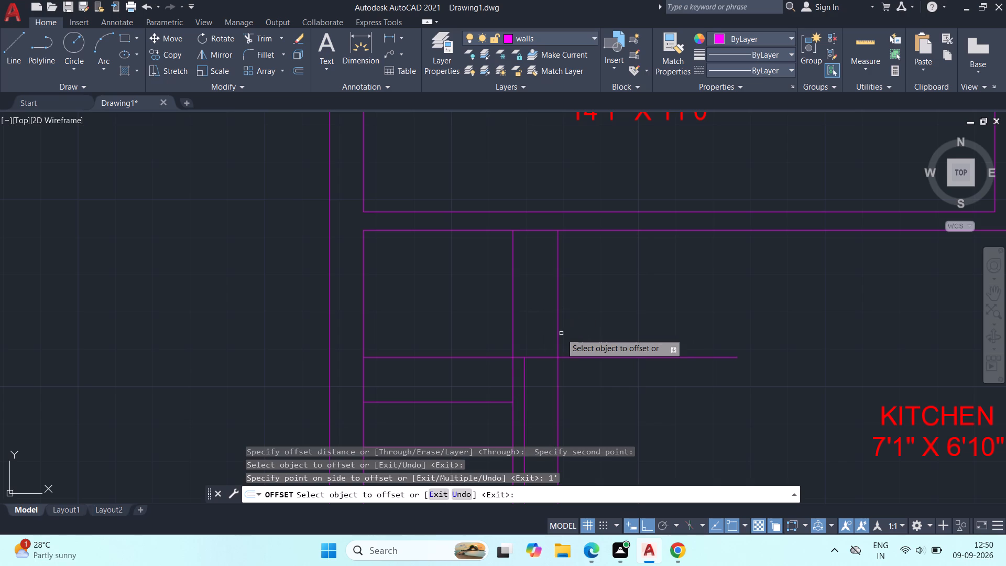
{"action": "left_click", "coordinate": [557, 331]}
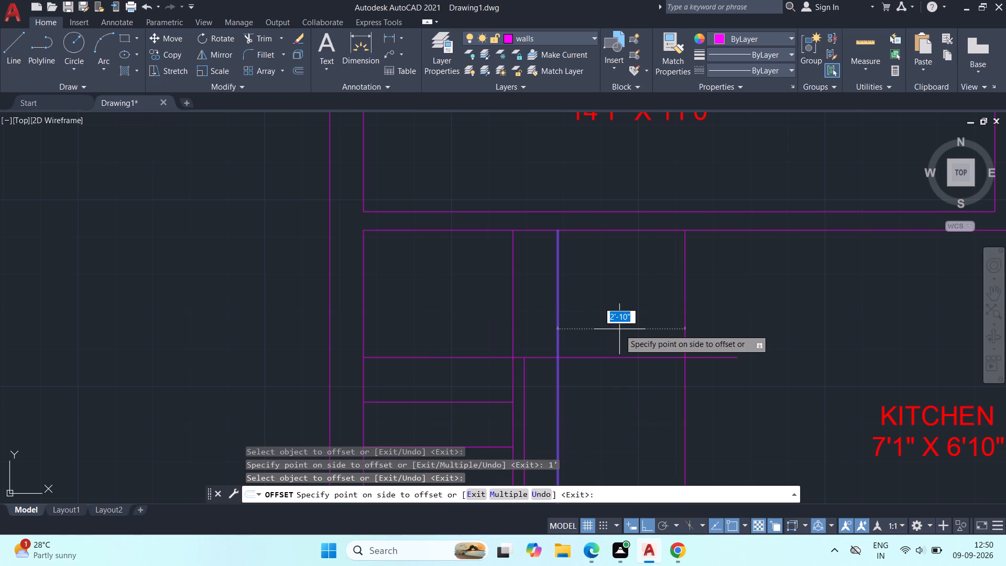
{"action": "type", "text": "1'"}
{"action": "key", "text": "Return"}
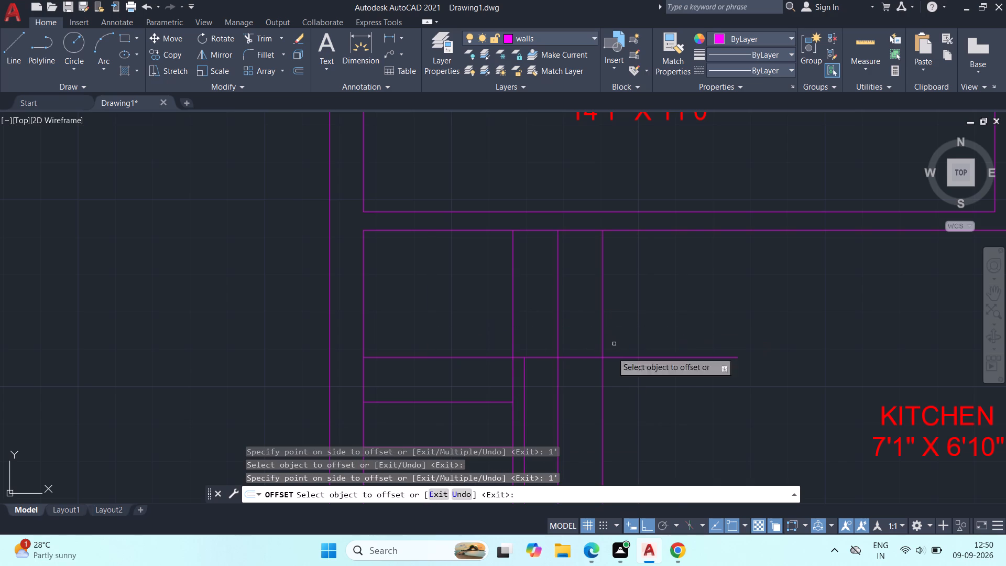
{"action": "scroll", "coordinate": [617, 390], "scroll_direction": "down", "scroll_amount": 3}
{"action": "middle_click_drag", "start_coordinate": [639, 409], "coordinate": [624, 328]}
{"action": "scroll", "coordinate": [610, 322], "scroll_direction": "up", "scroll_amount": 2}
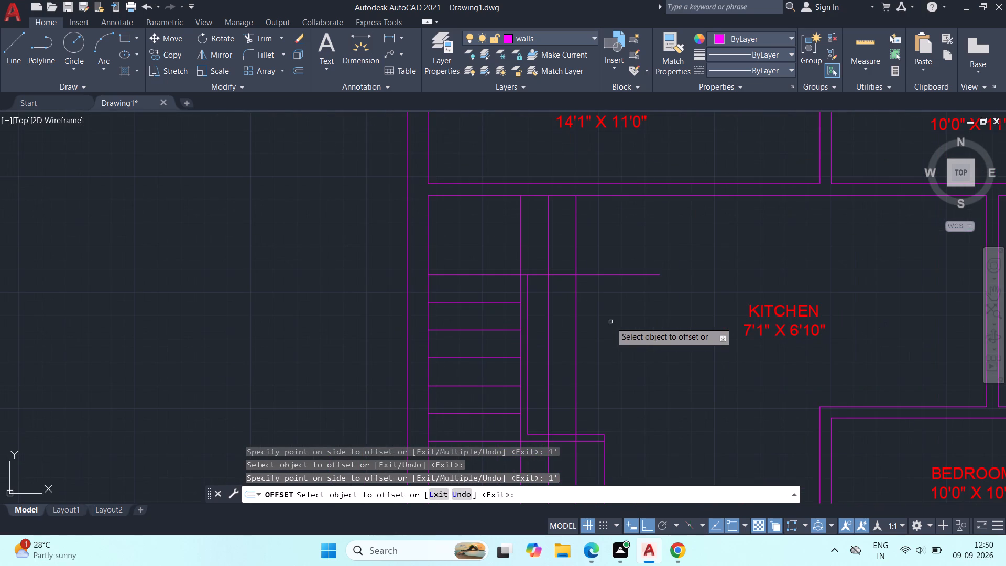
{"action": "middle_click_drag", "start_coordinate": [610, 322], "coordinate": [621, 361]}
{"action": "left_click", "coordinate": [588, 279]}
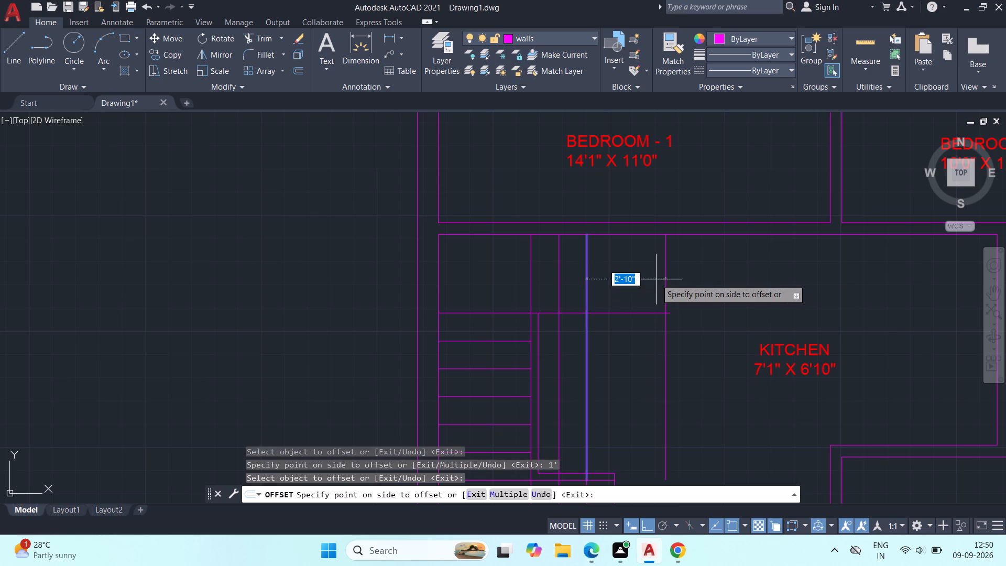
{"action": "type", "text": "1'"}
{"action": "key", "text": "Return"}
{"action": "key", "text": "Escape"}
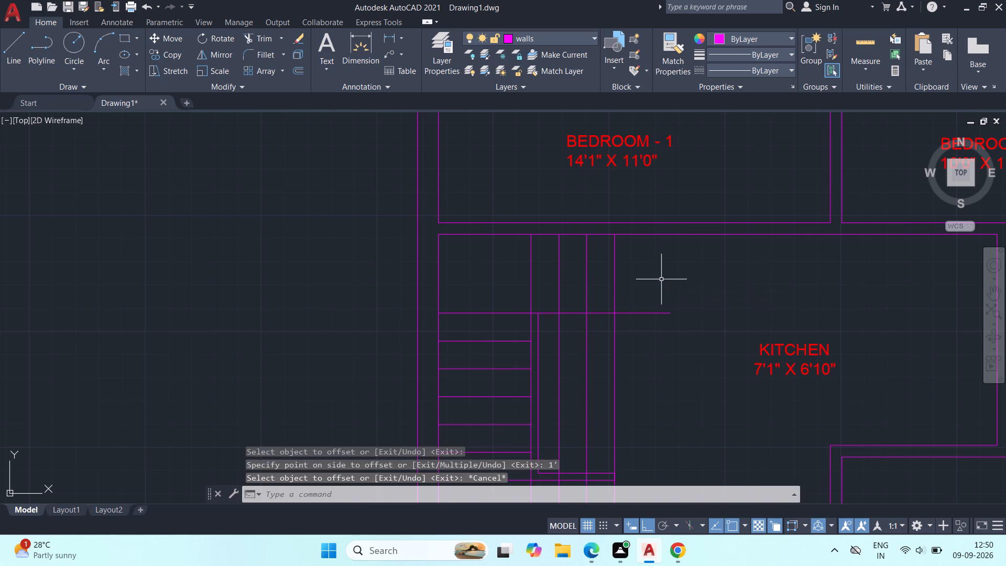
Trim the end of the topmost horizontal tread line that runs beyond the outermost 1' offset line.
{"action": "key", "text": "t"}
{"action": "key", "text": "r"}
{"action": "key", "text": "space"}
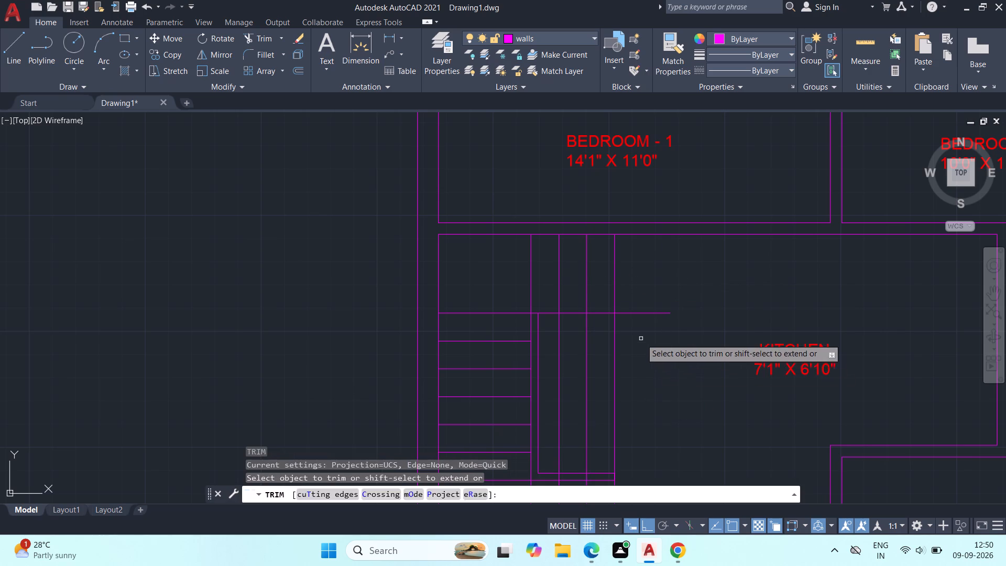
{"action": "left_click", "coordinate": [640, 338]}
{"action": "left_click", "coordinate": [638, 297]}
{"action": "scroll", "coordinate": [559, 297], "scroll_direction": "up", "scroll_amount": 1}
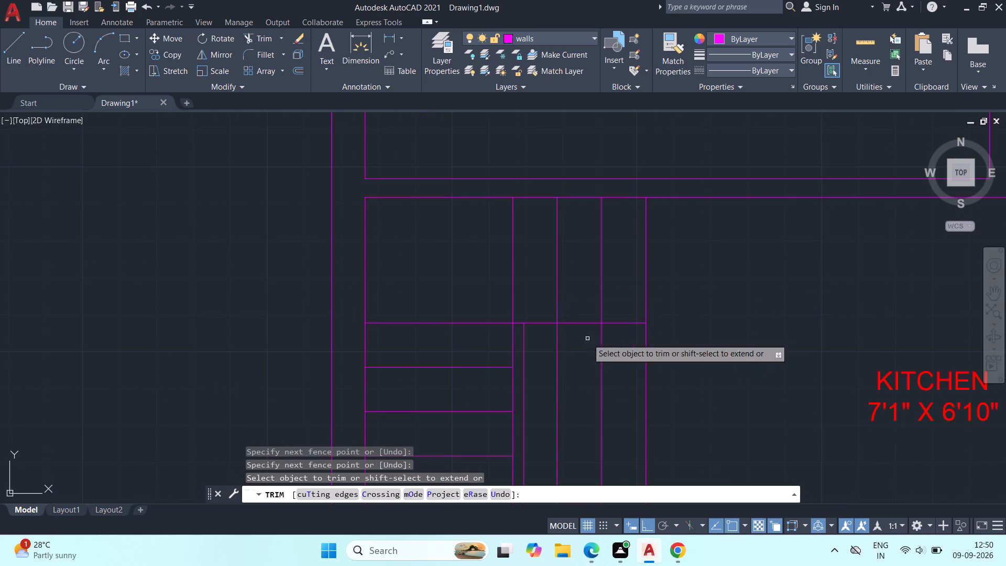
{"action": "scroll", "coordinate": [547, 346], "scroll_direction": "up", "scroll_amount": 1}
{"action": "scroll", "coordinate": [539, 361], "scroll_direction": "down", "scroll_amount": 2}
{"action": "middle_click_drag", "start_coordinate": [544, 412], "coordinate": [547, 249]}
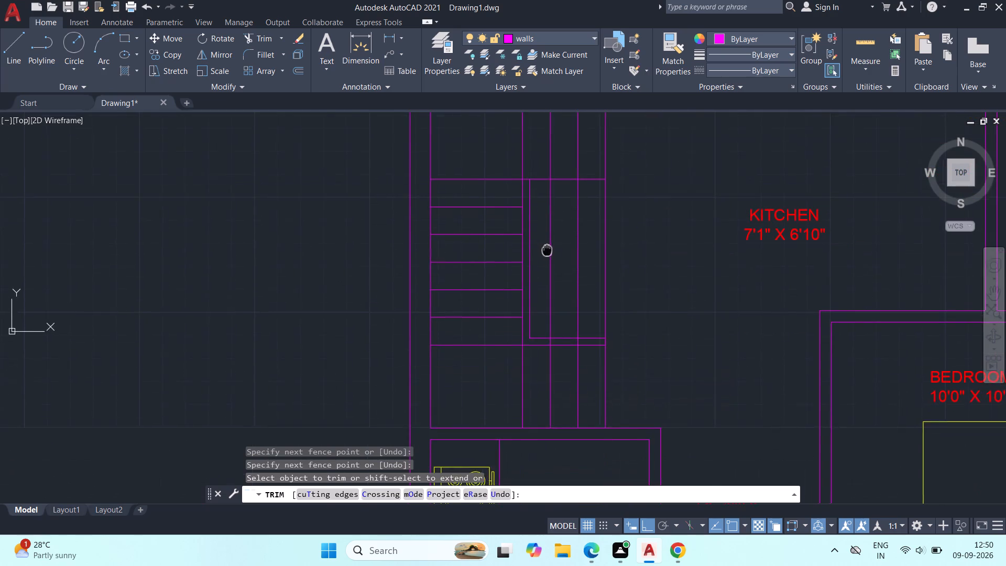
{"action": "middle_click_drag", "start_coordinate": [547, 249], "coordinate": [550, 242]}
{"action": "scroll", "coordinate": [571, 364], "scroll_direction": "up", "scroll_amount": 1}
{"action": "key", "text": "Escape"}
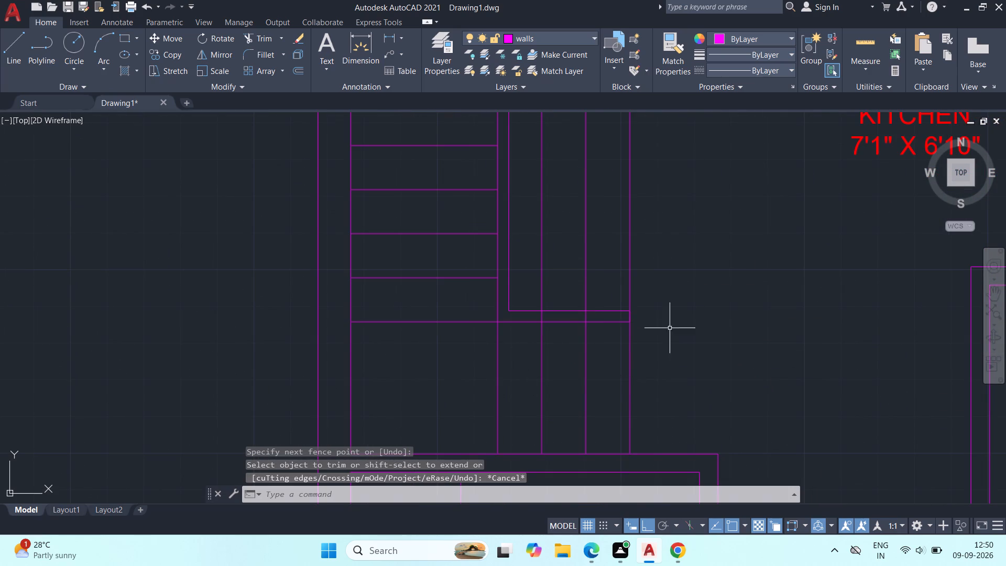
Trim the new vertical tread lines inside the lower 3" horizontal strip and across the open space between the upper and lower flights.
{"action": "scroll", "coordinate": [630, 303], "scroll_direction": "up", "scroll_amount": 2}
{"action": "middle_click_drag", "start_coordinate": [650, 338], "coordinate": [673, 385]}
{"action": "key", "text": "t"}
{"action": "key", "text": "r"}
{"action": "key", "text": "space"}
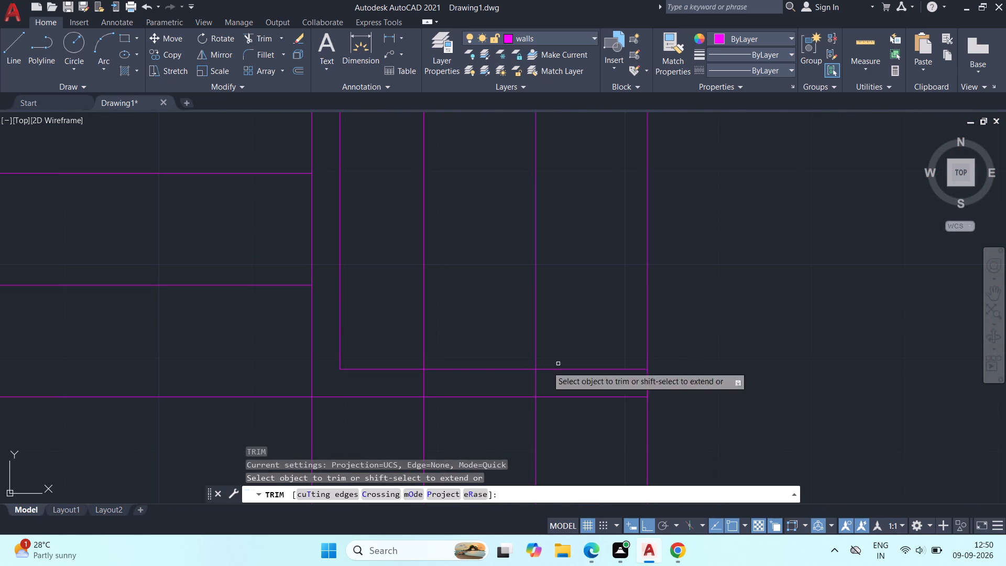
{"action": "left_click", "coordinate": [406, 390]}
{"action": "left_click", "coordinate": [573, 382]}
{"action": "scroll", "coordinate": [705, 333], "scroll_direction": "down", "scroll_amount": 1}
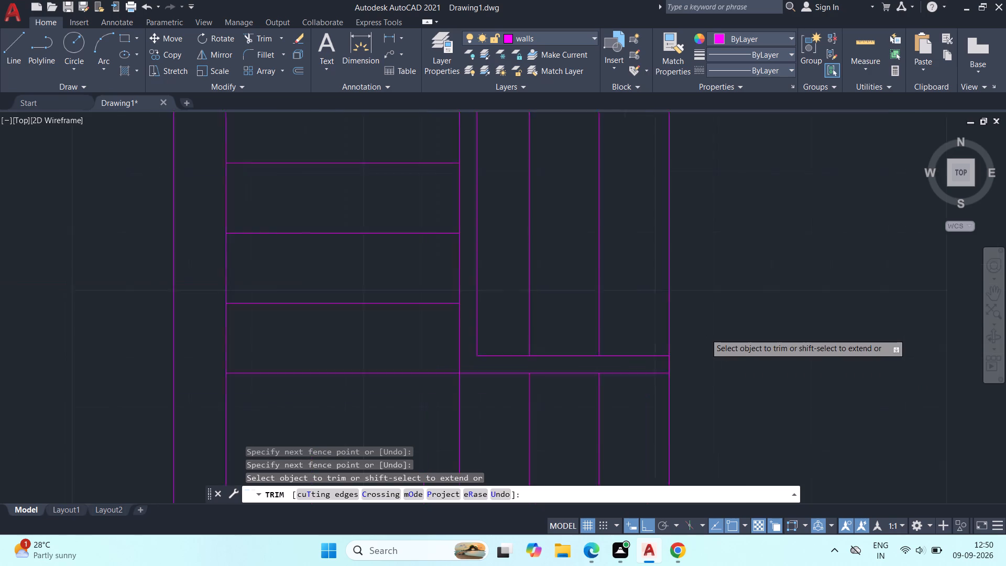
{"action": "scroll", "coordinate": [705, 333], "scroll_direction": "down", "scroll_amount": 2}
{"action": "middle_click_drag", "start_coordinate": [699, 290], "coordinate": [679, 362]}
{"action": "left_click", "coordinate": [609, 332]}
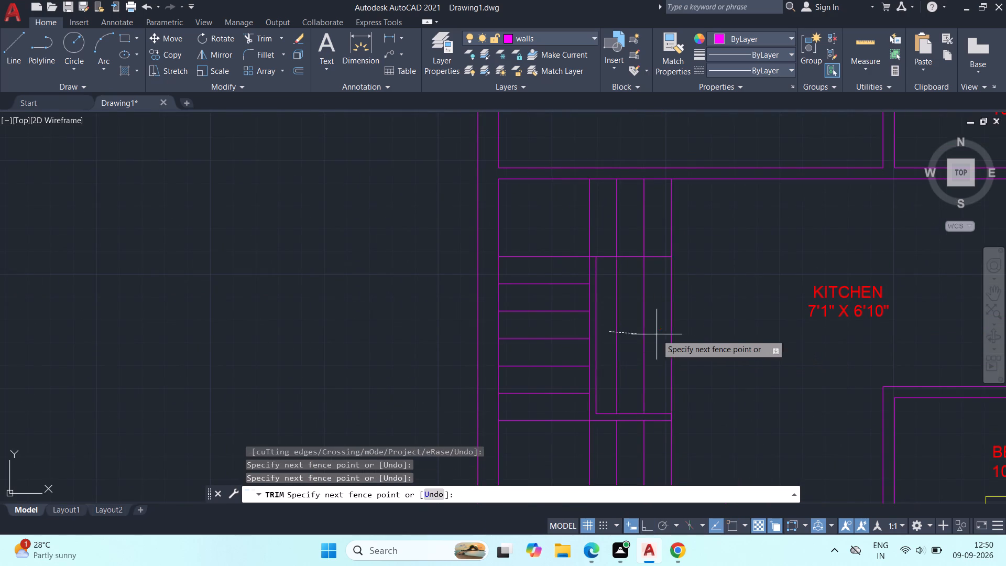
{"action": "left_click", "coordinate": [703, 336]}
{"action": "scroll", "coordinate": [674, 276], "scroll_direction": "up", "scroll_amount": 2}
{"action": "middle_click_drag", "start_coordinate": [674, 280], "coordinate": [688, 405]}
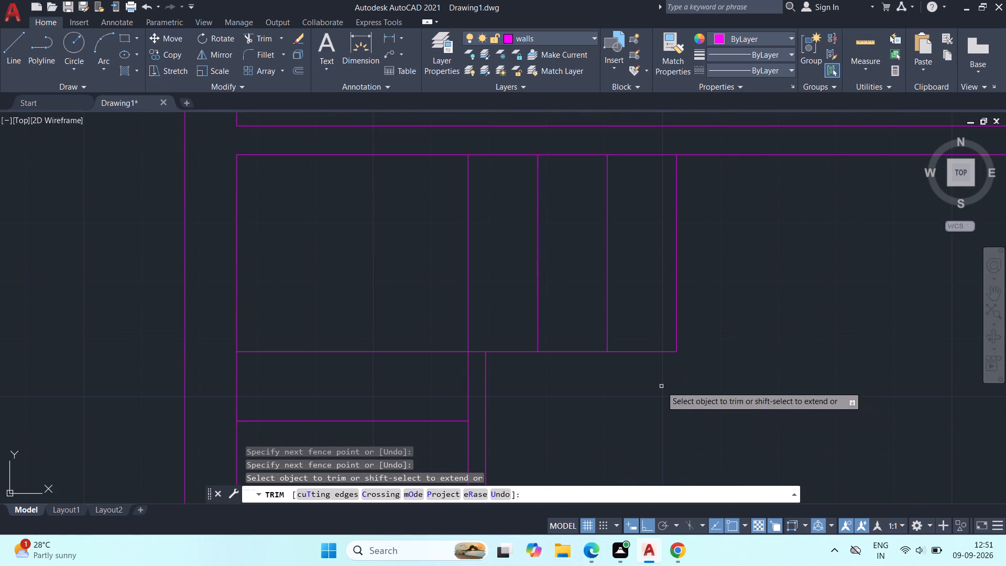
{"action": "key", "text": "Escape"}
Offset the topmost horizontal stair line downward by the 3" strip width.
{"action": "key", "text": "o"}
{"action": "key", "text": "space"}
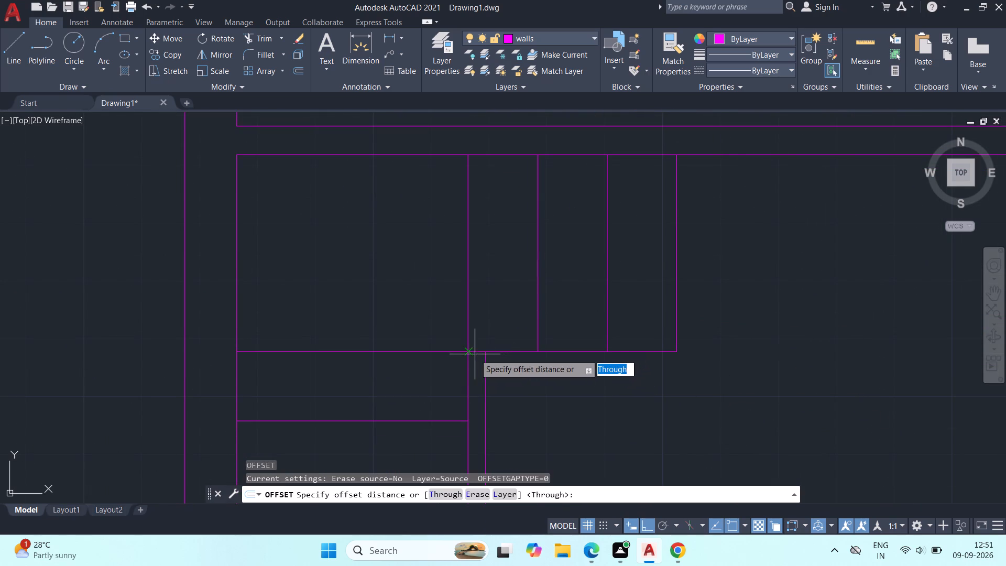
{"action": "left_click", "coordinate": [473, 354]}
{"action": "left_click", "coordinate": [484, 355]}
{"action": "left_click", "coordinate": [496, 350]}
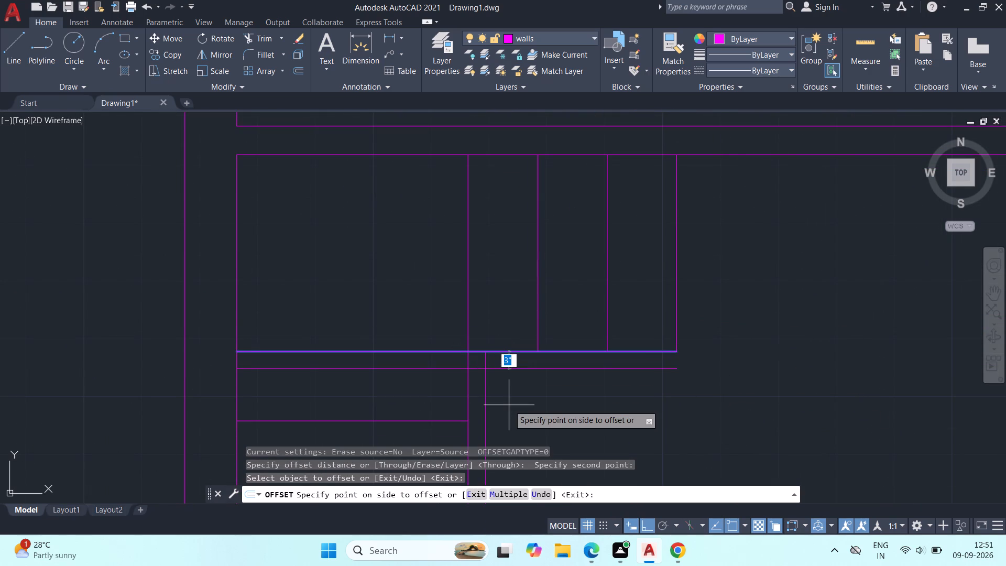
{"action": "left_click", "coordinate": [509, 405]}
{"action": "key", "text": "Escape"}
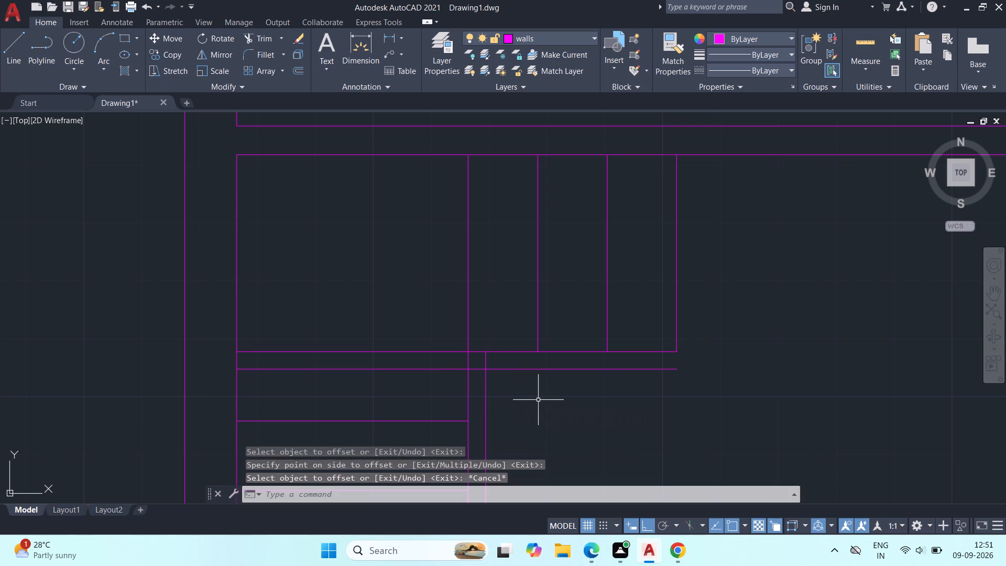
Trim the new 3" offset line across the treads and vertical strip, and the strip's outer line above it, to form a clean corner.
{"action": "type", "text": "TR"}
{"action": "key", "text": "space"}
{"action": "left_click", "coordinate": [410, 366]}
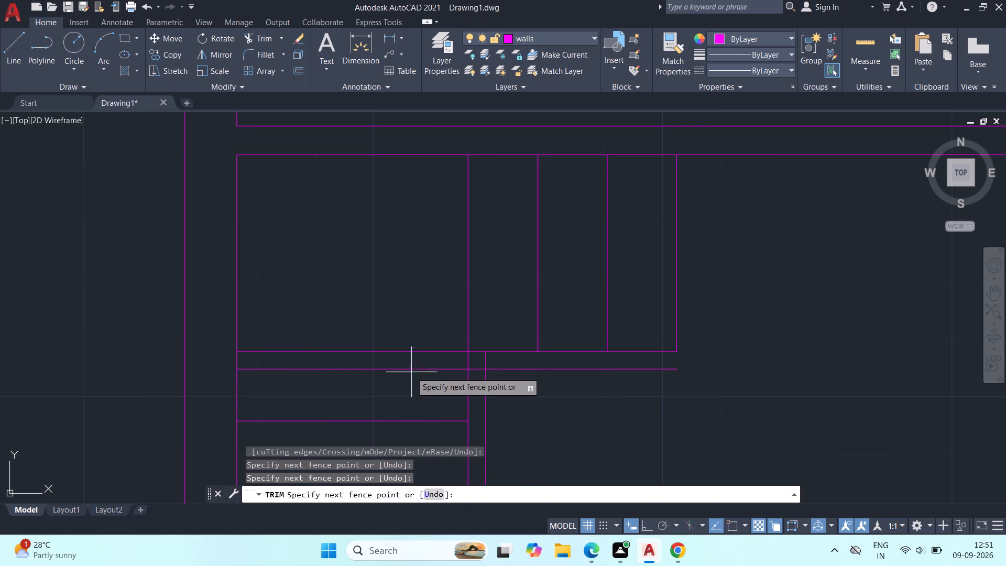
{"action": "left_click", "coordinate": [414, 376]}
{"action": "left_click", "coordinate": [480, 369]}
{"action": "left_click", "coordinate": [485, 362]}
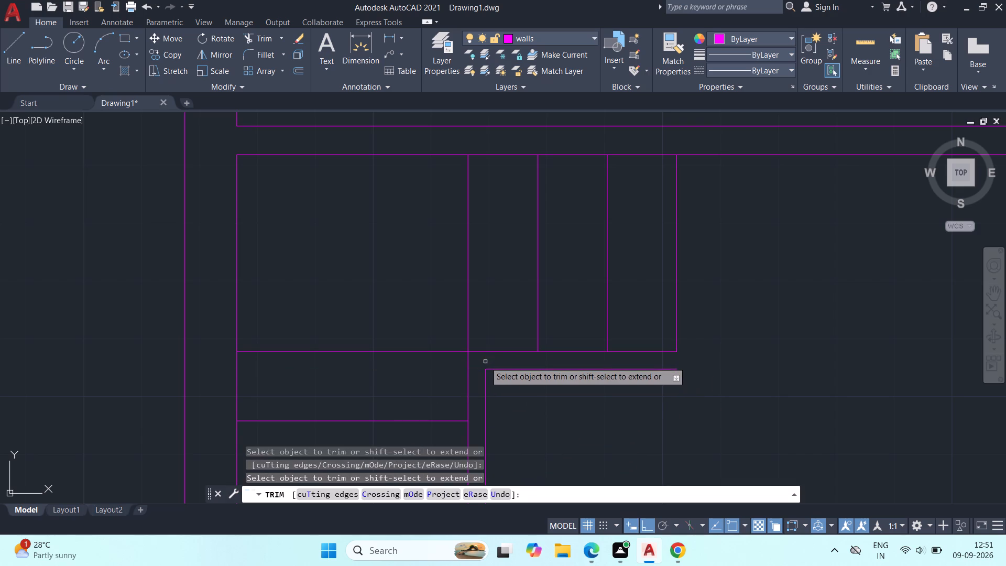
{"action": "key", "text": "Escape"}
Close the kitchen-side end of the upper 3" strip with a short vertical line and join it to the outermost vertical tread line.
{"action": "key", "text": "l"}
{"action": "key", "text": "space"}
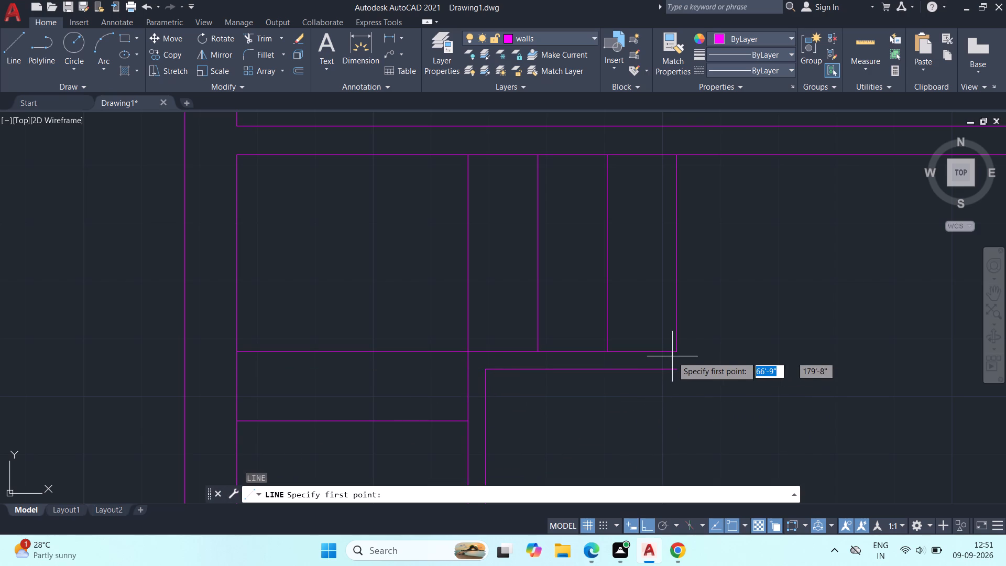
{"action": "left_click", "coordinate": [679, 352]}
{"action": "left_click", "coordinate": [680, 368]}
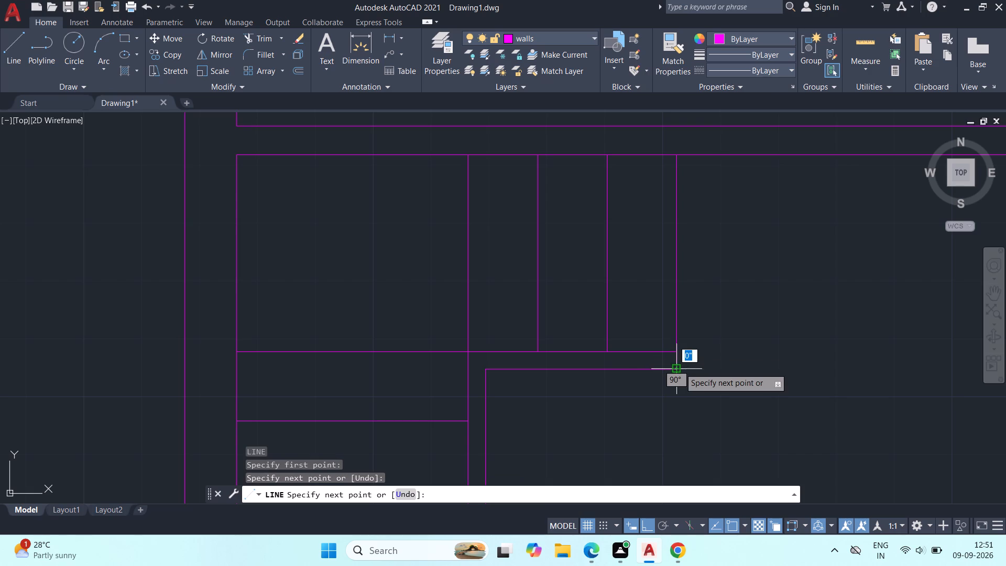
{"action": "key", "text": "Escape"}
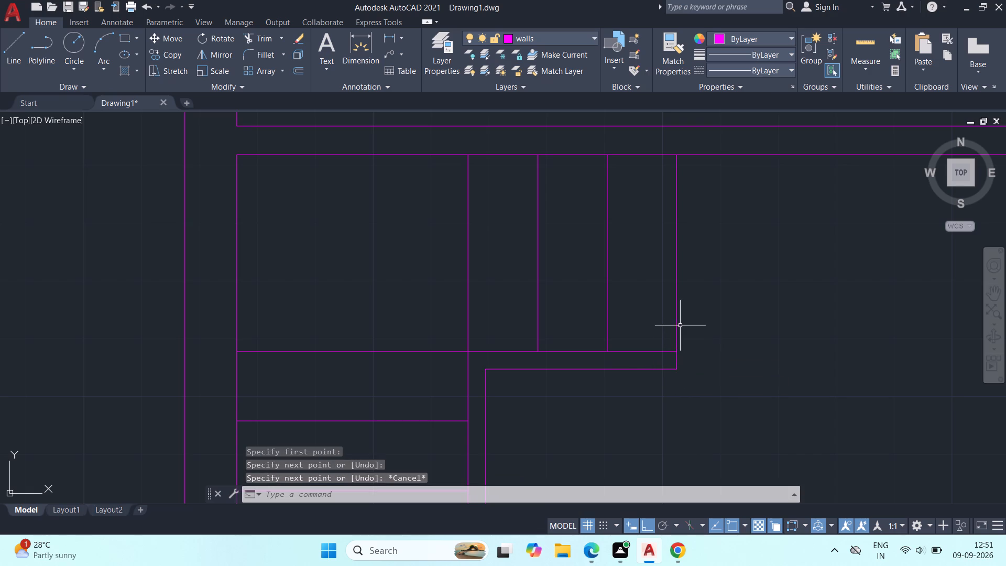
{"action": "left_click", "coordinate": [677, 325]}
{"action": "left_click", "coordinate": [675, 364]}
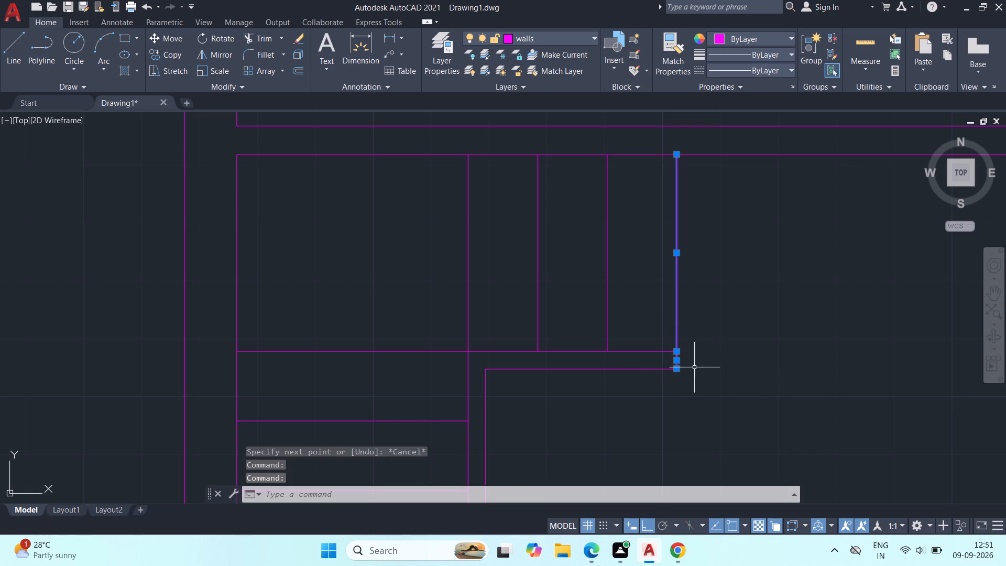
{"action": "type", "text": "J"}
{"action": "key", "text": "space"}
{"action": "scroll", "coordinate": [737, 374], "scroll_direction": "down", "scroll_amount": 3}
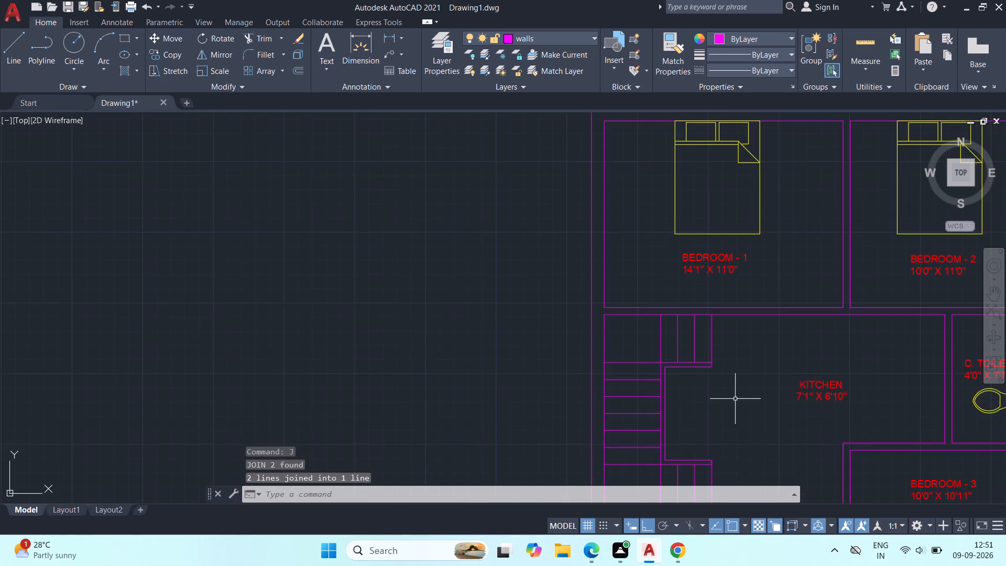
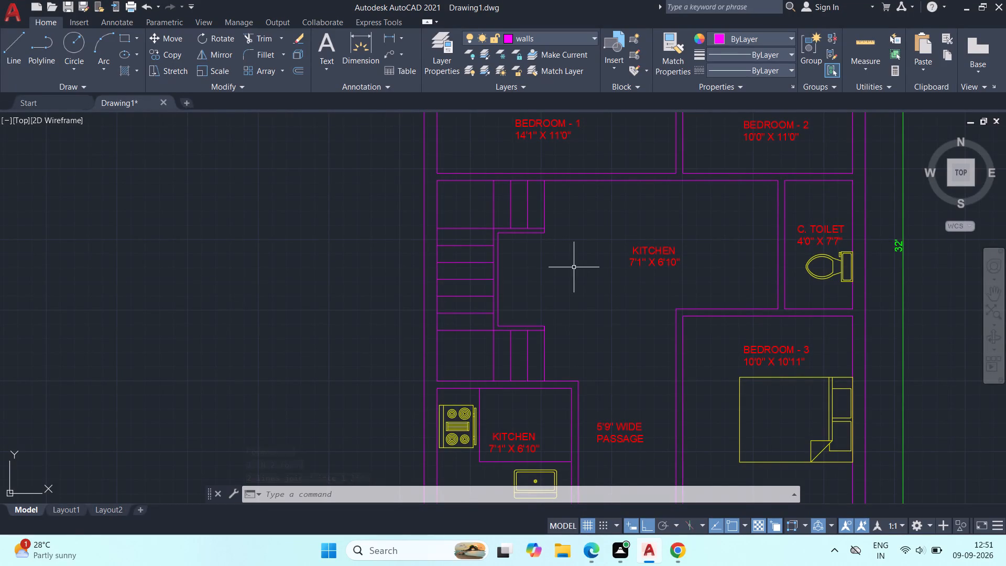
Extend the upper flight's 3" strip outer edge with a horizontal line from its end into the kitchen space.
{"action": "middle_click_drag", "start_coordinate": [628, 277], "coordinate": [480, 294]}
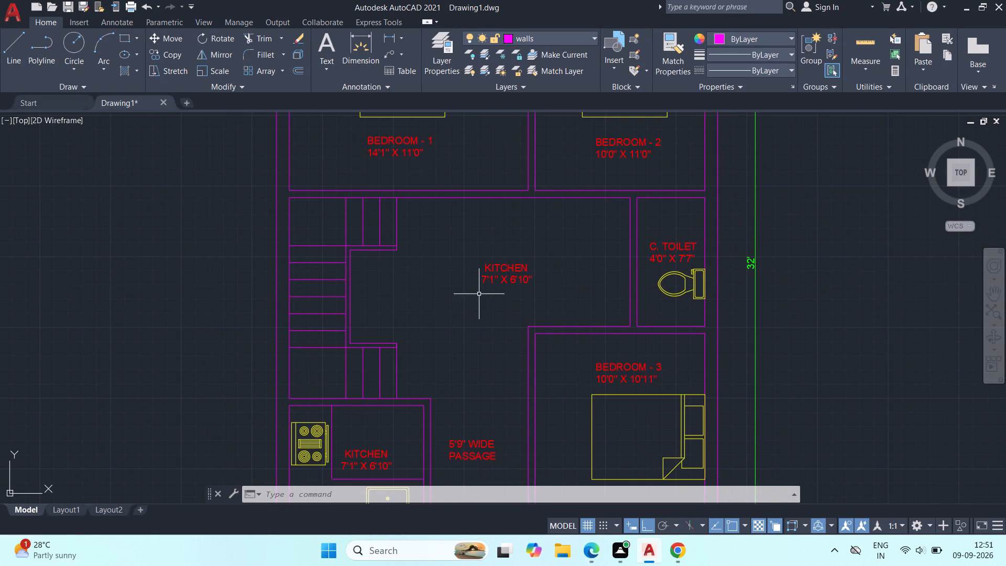
{"action": "scroll", "coordinate": [428, 208], "scroll_direction": "up", "scroll_amount": 1}
{"action": "middle_click_drag", "start_coordinate": [424, 228], "coordinate": [466, 294]}
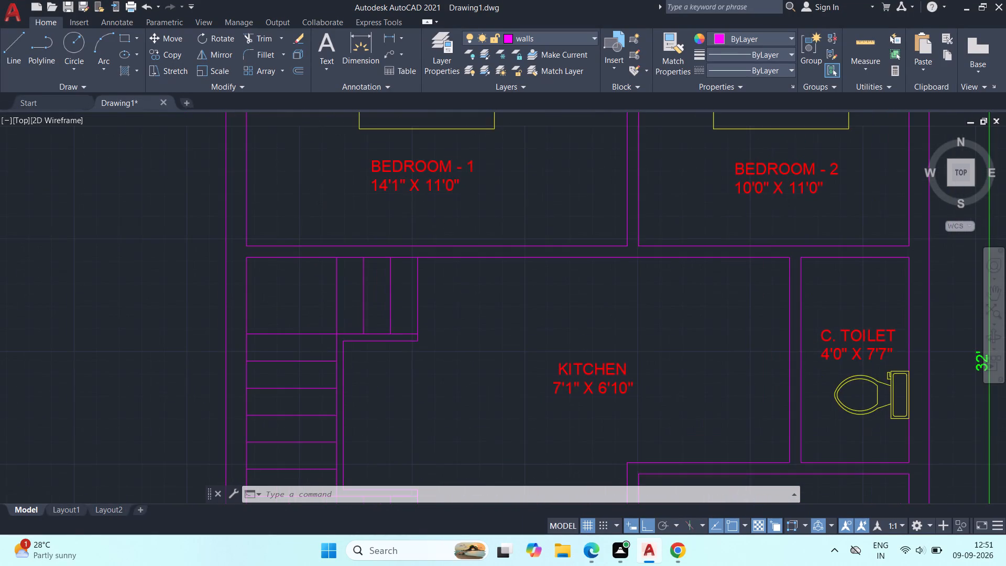
{"action": "scroll", "coordinate": [400, 304], "scroll_direction": "up", "scroll_amount": 3}
{"action": "scroll", "coordinate": [495, 340], "scroll_direction": "down", "scroll_amount": 2}
{"action": "middle_click_drag", "start_coordinate": [520, 351], "coordinate": [451, 300]}
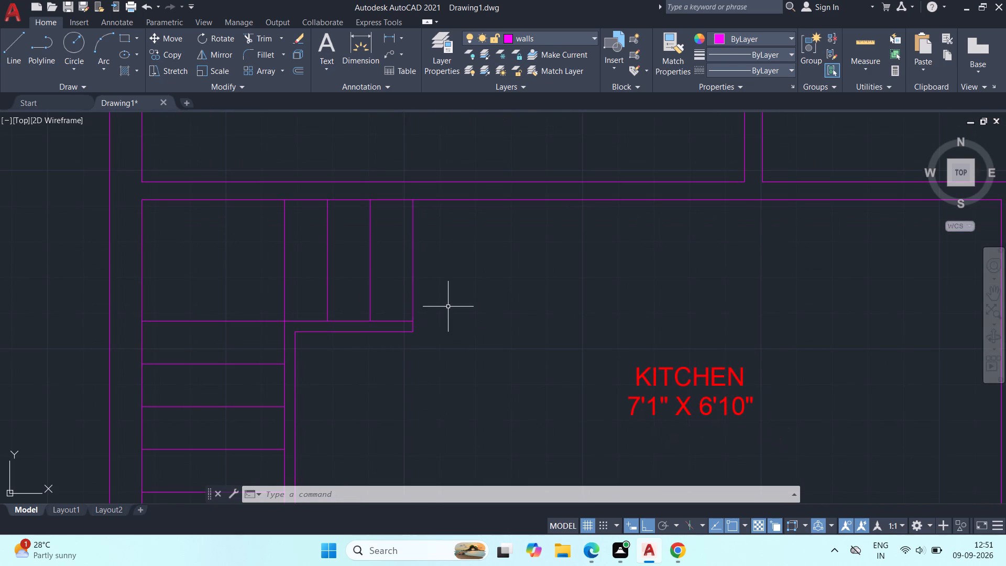
{"action": "type", "text": "L"}
{"action": "key", "text": "space"}
{"action": "left_click", "coordinate": [414, 332]}
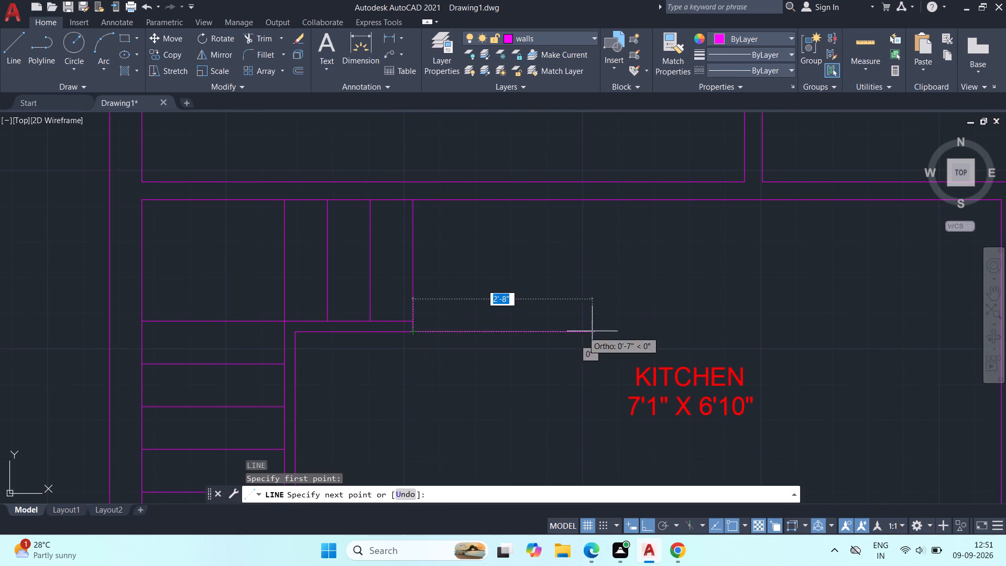
{"action": "left_click", "coordinate": [736, 333]}
{"action": "key", "text": "Escape"}
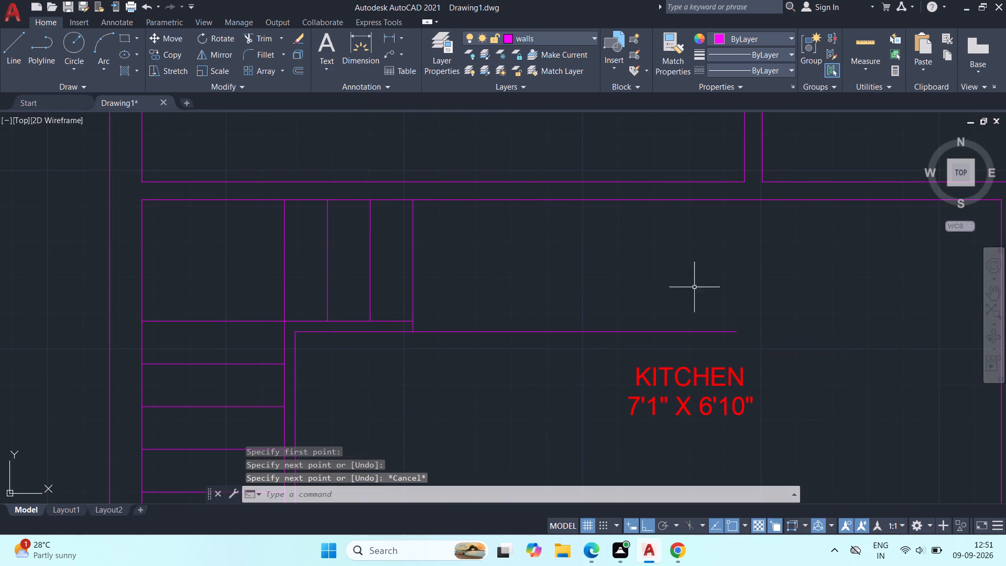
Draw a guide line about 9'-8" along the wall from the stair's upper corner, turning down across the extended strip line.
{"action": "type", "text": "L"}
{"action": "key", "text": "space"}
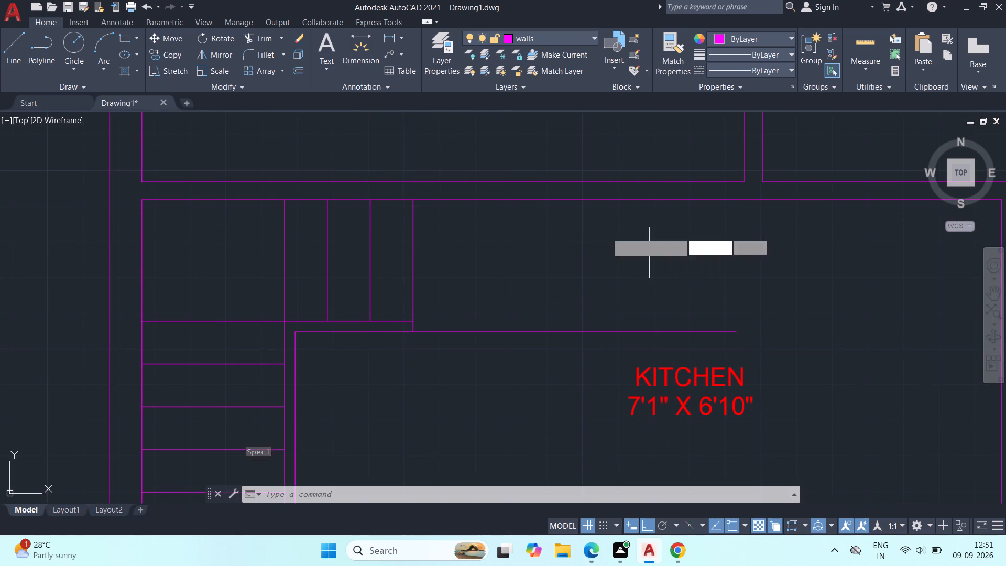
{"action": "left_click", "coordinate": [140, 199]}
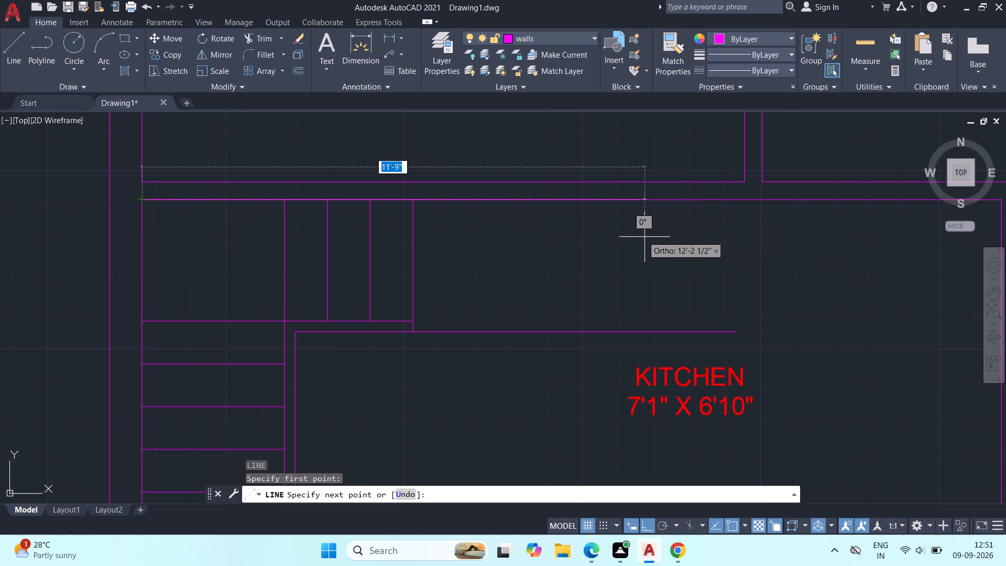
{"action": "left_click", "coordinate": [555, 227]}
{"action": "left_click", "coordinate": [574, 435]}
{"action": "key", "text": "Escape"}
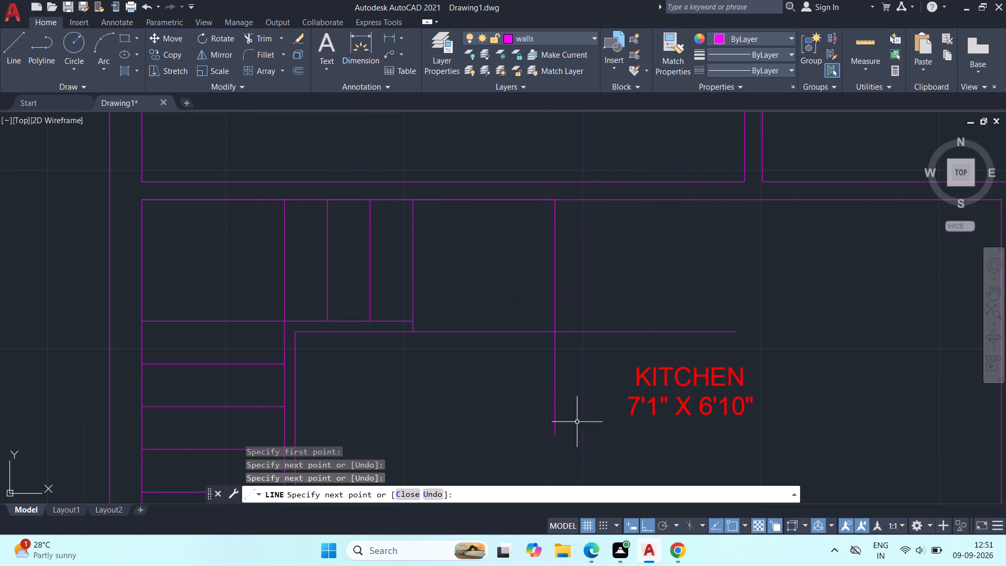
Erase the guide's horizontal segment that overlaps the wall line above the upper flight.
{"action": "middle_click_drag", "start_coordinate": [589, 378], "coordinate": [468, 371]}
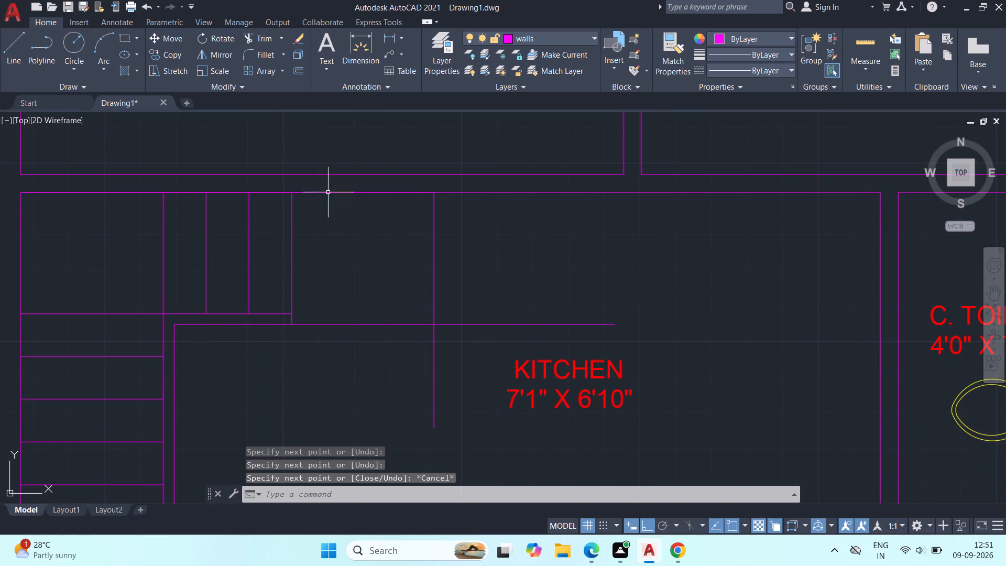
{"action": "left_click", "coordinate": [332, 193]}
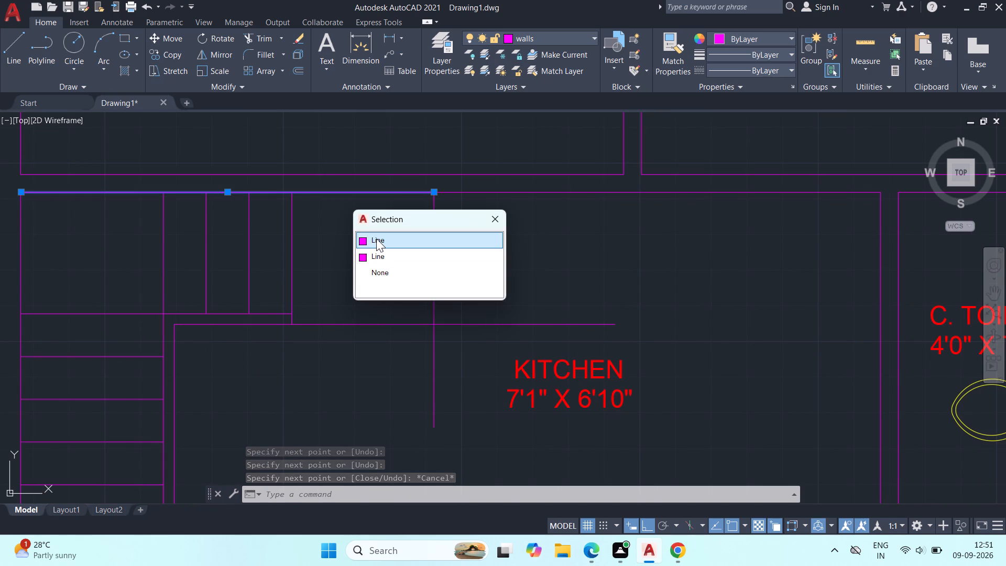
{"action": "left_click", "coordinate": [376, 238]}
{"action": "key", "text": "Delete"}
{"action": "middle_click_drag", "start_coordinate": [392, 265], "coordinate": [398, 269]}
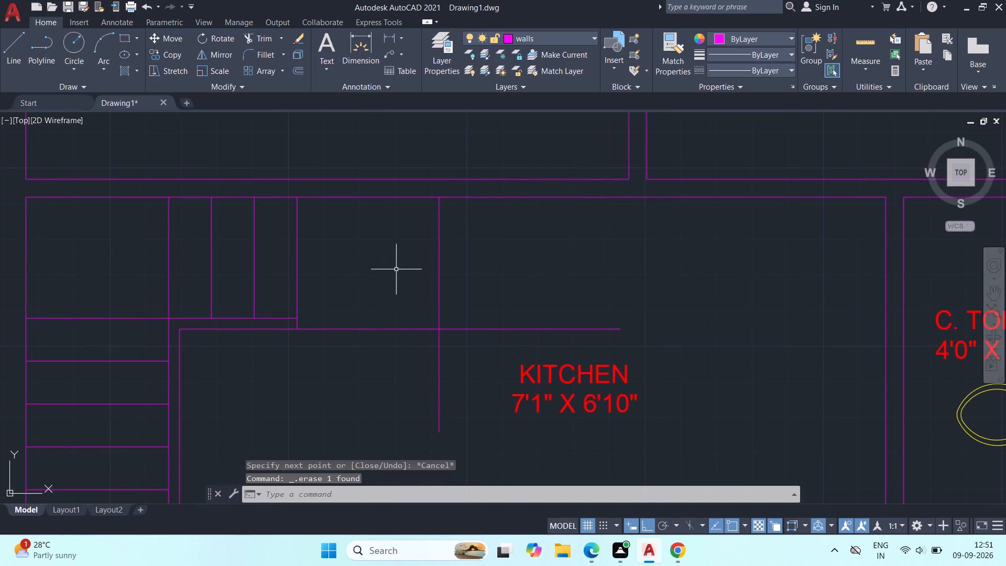
Offset the upper flight's end tread line toward the kitchen three times at 1' spacing to add three treads.
{"action": "key", "text": "o"}
{"action": "key", "text": "space"}
{"action": "left_click", "coordinate": [298, 196]}
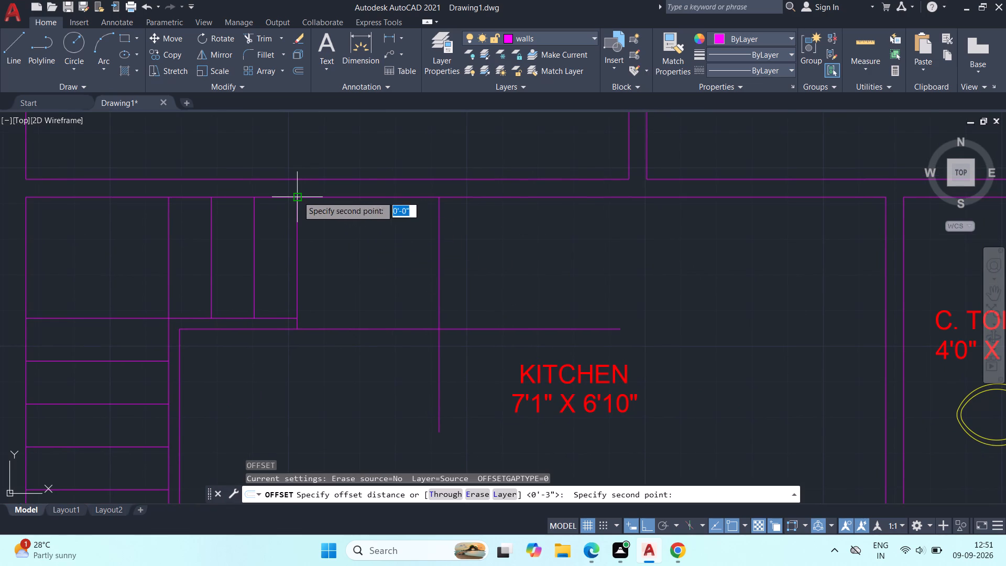
{"action": "left_click", "coordinate": [296, 260]}
{"action": "left_click", "coordinate": [296, 262]}
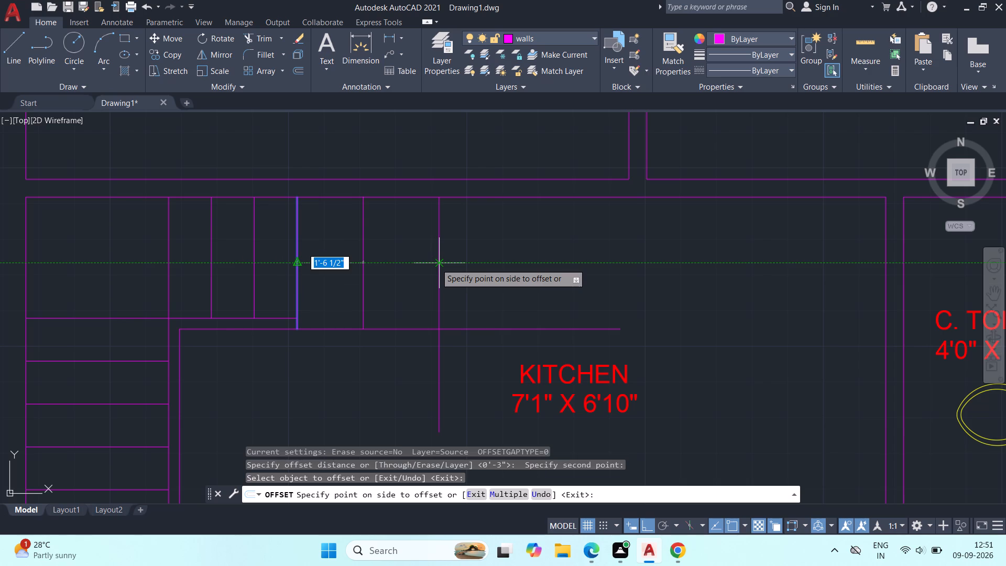
{"action": "type", "text": "1'"}
{"action": "key", "text": "Return"}
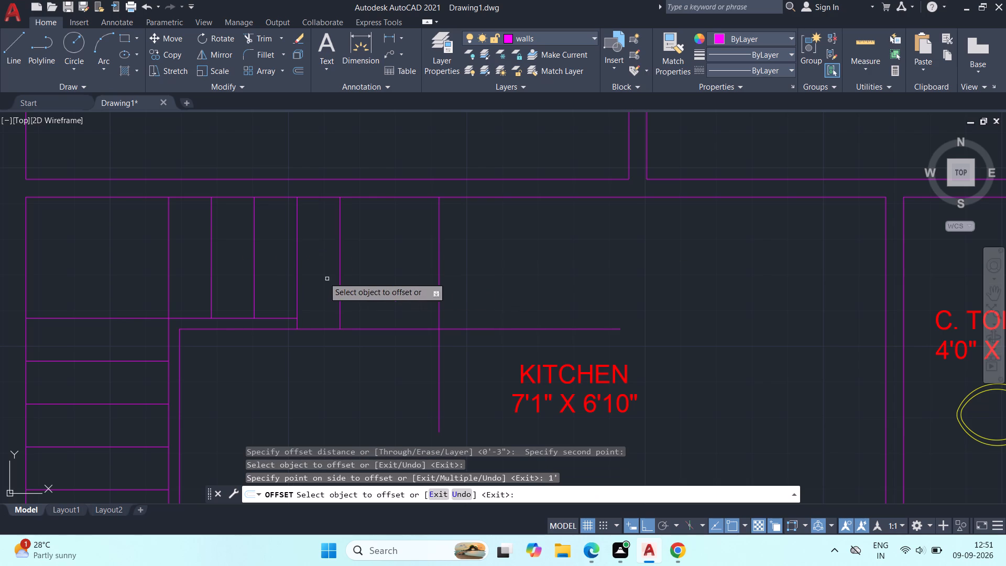
{"action": "left_click", "coordinate": [338, 286]}
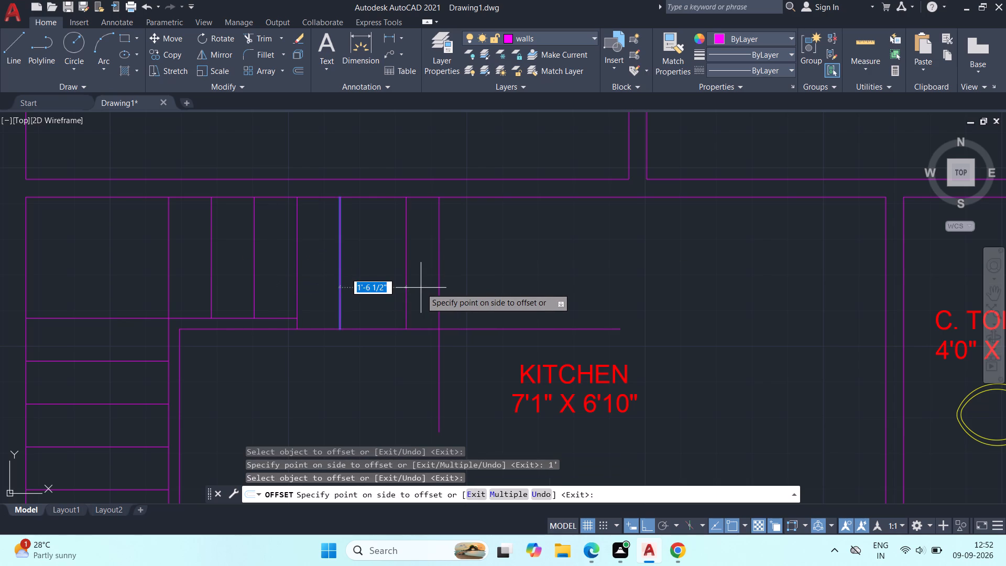
{"action": "type", "text": "1'"}
{"action": "key", "text": "Return"}
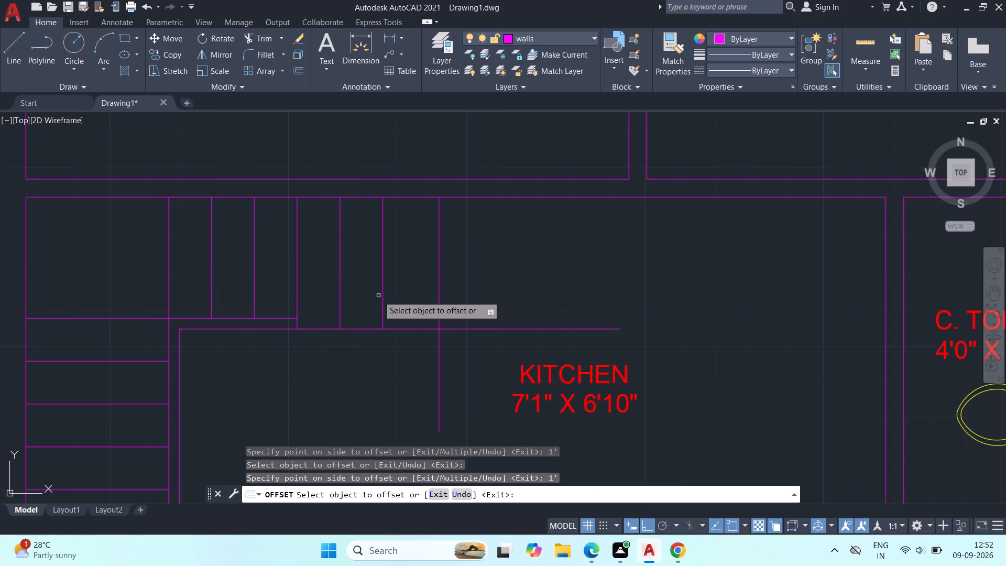
{"action": "left_click", "coordinate": [384, 294]}
{"action": "type", "text": "1'"}
{"action": "key", "text": "Return"}
{"action": "key", "text": "Escape"}
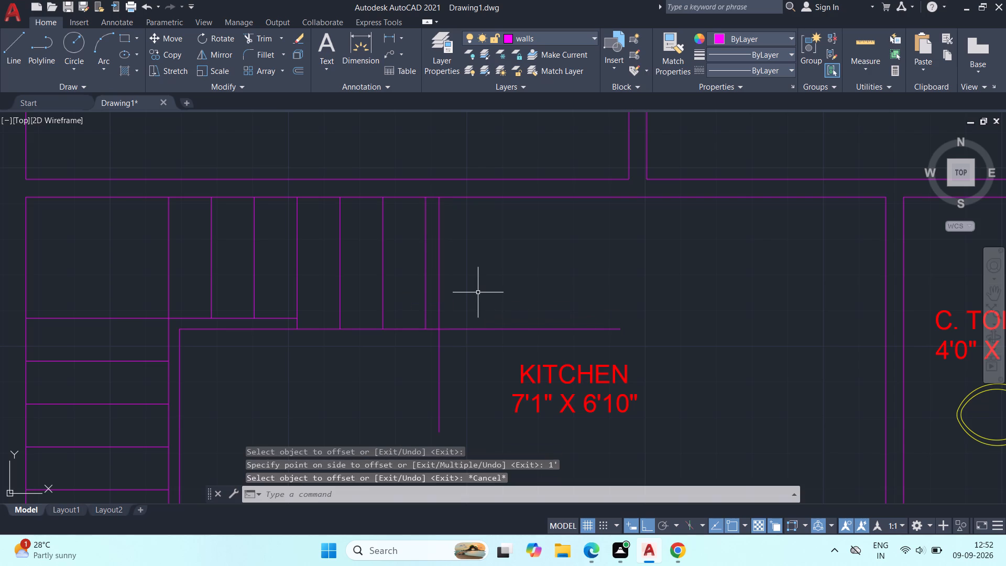
Trim away the vertical guide and the strip line projecting past the last new tread.
{"action": "type", "text": "TR"}
{"action": "key", "text": "space"}
{"action": "left_click", "coordinate": [478, 292]}
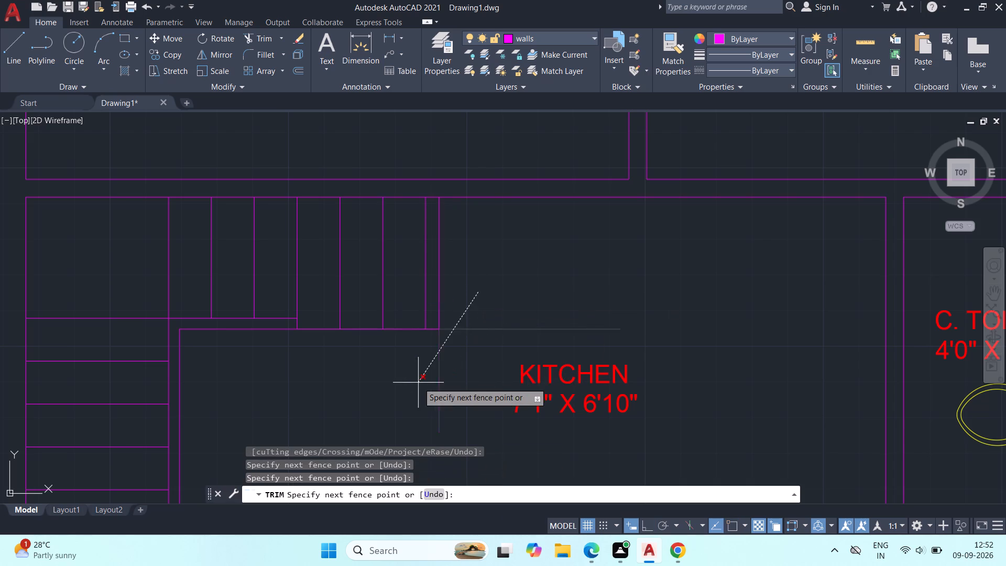
{"action": "left_click", "coordinate": [418, 383]}
{"action": "left_click", "coordinate": [438, 303]}
{"action": "left_click", "coordinate": [436, 319]}
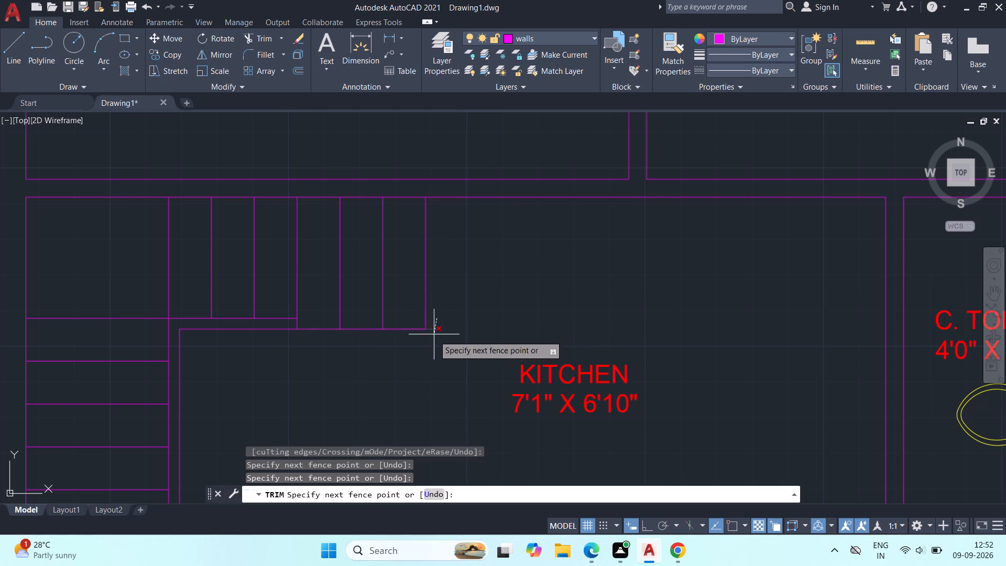
{"action": "left_click", "coordinate": [436, 344]}
{"action": "scroll", "coordinate": [444, 330], "scroll_direction": "up", "scroll_amount": 2}
{"action": "middle_click_drag", "start_coordinate": [447, 330], "coordinate": [460, 335]}
{"action": "key", "text": "Escape"}
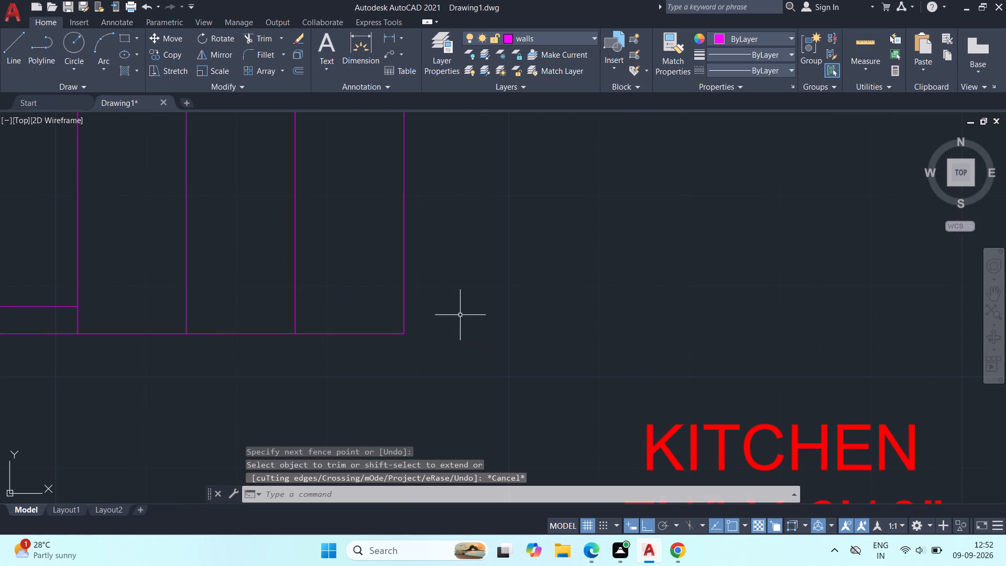
Draw a horizontal line continuing the strip's inner edge across the three new treads and beyond the last one.
{"action": "type", "text": "L"}
{"action": "key", "text": "space"}
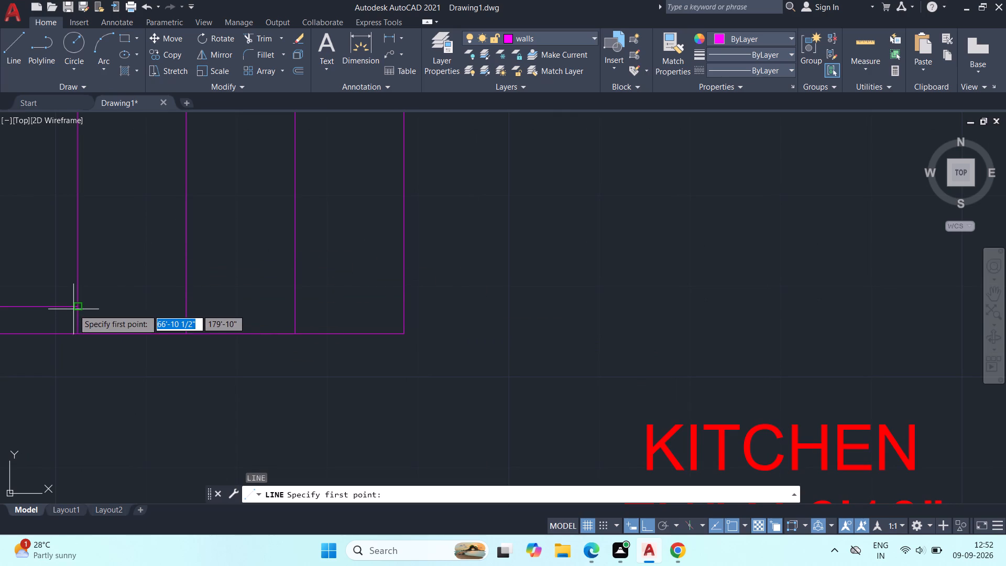
{"action": "left_click", "coordinate": [79, 304]}
{"action": "left_click", "coordinate": [716, 310]}
{"action": "key", "text": "Escape"}
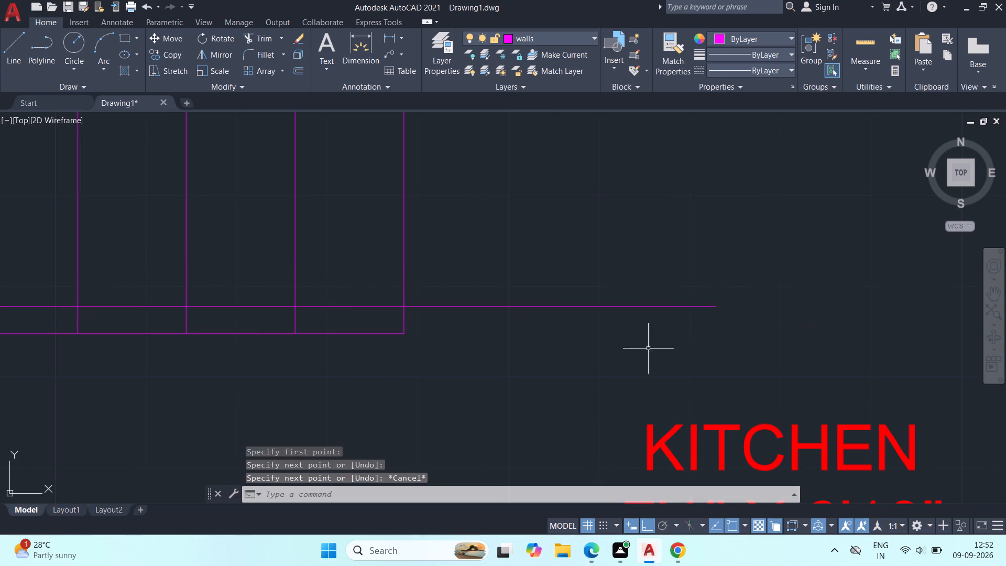
Trim the inner strip line beyond the last tread and the intermediate tread segments inside the 3" strip.
{"action": "type", "text": "TR"}
{"action": "key", "text": "space"}
{"action": "left_click", "coordinate": [529, 372]}
{"action": "left_click", "coordinate": [526, 253]}
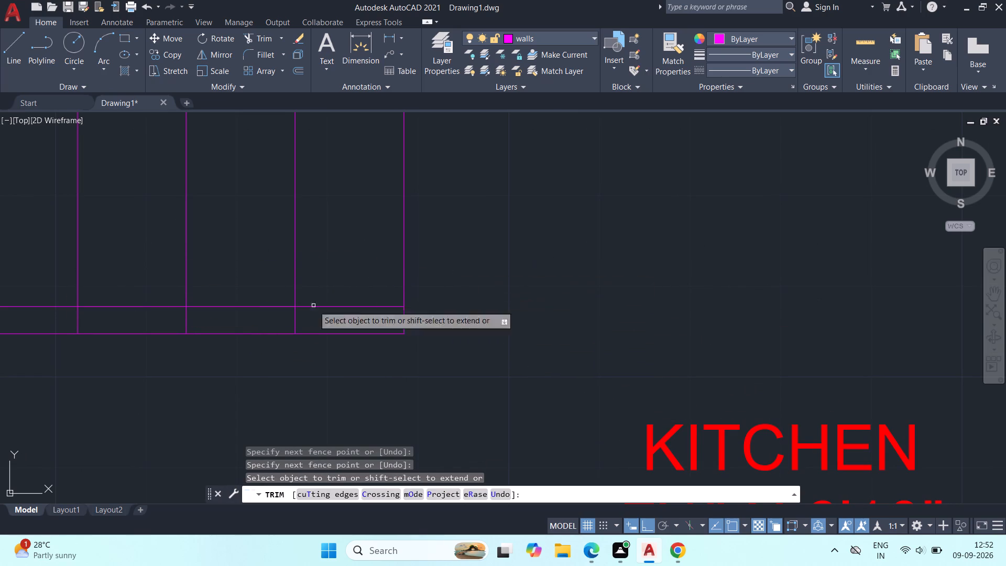
{"action": "left_click", "coordinate": [65, 318]}
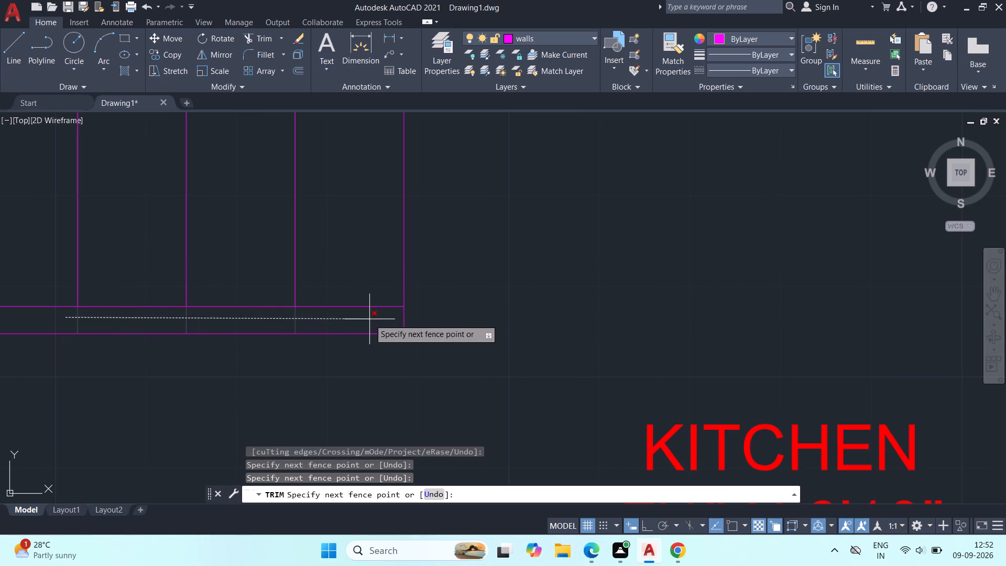
{"action": "left_click", "coordinate": [369, 319]}
{"action": "scroll", "coordinate": [331, 378], "scroll_direction": "down", "scroll_amount": 2}
{"action": "middle_click_drag", "start_coordinate": [337, 391], "coordinate": [534, 330]}
{"action": "key", "text": "Escape"}
Look over the extended upper flight, the lower flight and the rest of the floor plan.
{"action": "scroll", "coordinate": [495, 402], "scroll_direction": "down", "scroll_amount": 1}
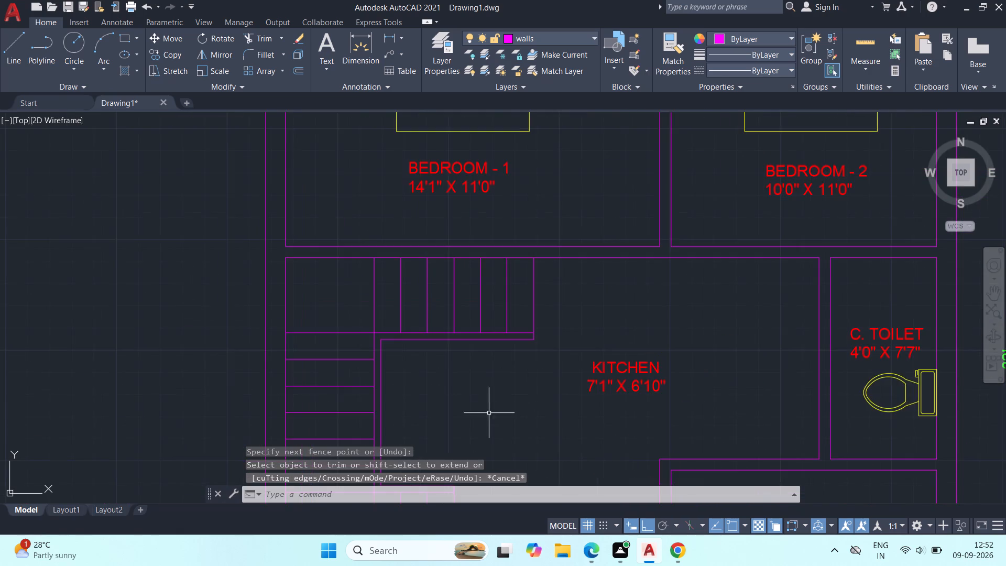
{"action": "middle_click_drag", "start_coordinate": [488, 411], "coordinate": [504, 269]}
{"action": "scroll", "coordinate": [503, 268], "scroll_direction": "down", "scroll_amount": 1}
{"action": "middle_click_drag", "start_coordinate": [515, 274], "coordinate": [474, 270]}
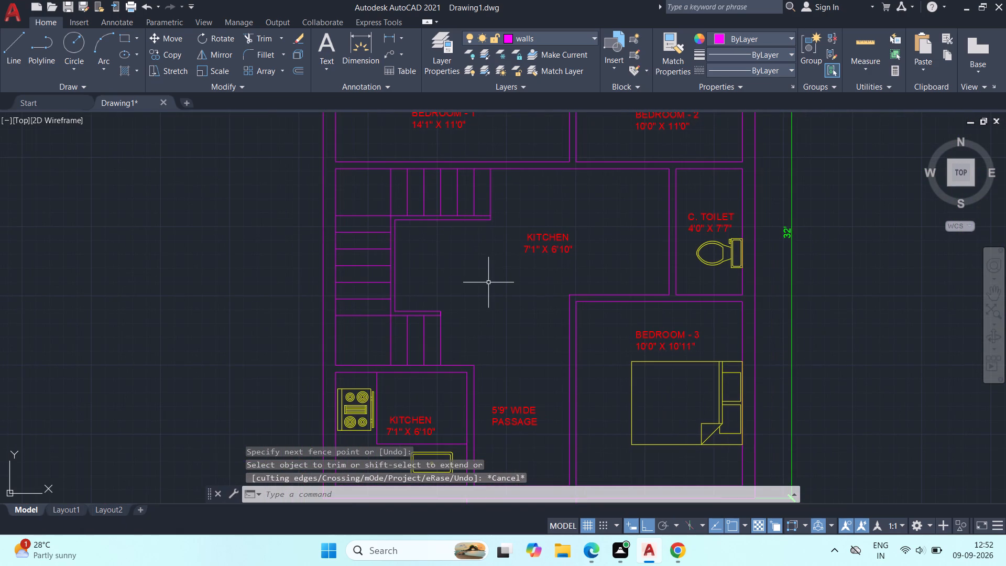
{"action": "middle_click_drag", "start_coordinate": [437, 285], "coordinate": [421, 257]}
{"action": "scroll", "coordinate": [421, 257], "scroll_direction": "up", "scroll_amount": 1}
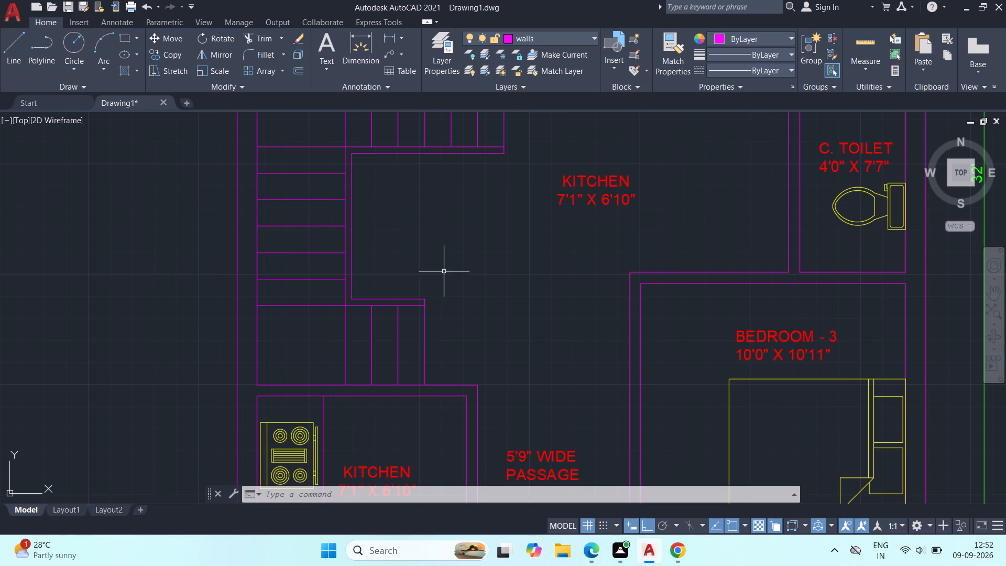
{"action": "scroll", "coordinate": [656, 293], "scroll_direction": "down", "scroll_amount": 2}
{"action": "middle_click_drag", "start_coordinate": [598, 301], "coordinate": [462, 285]}
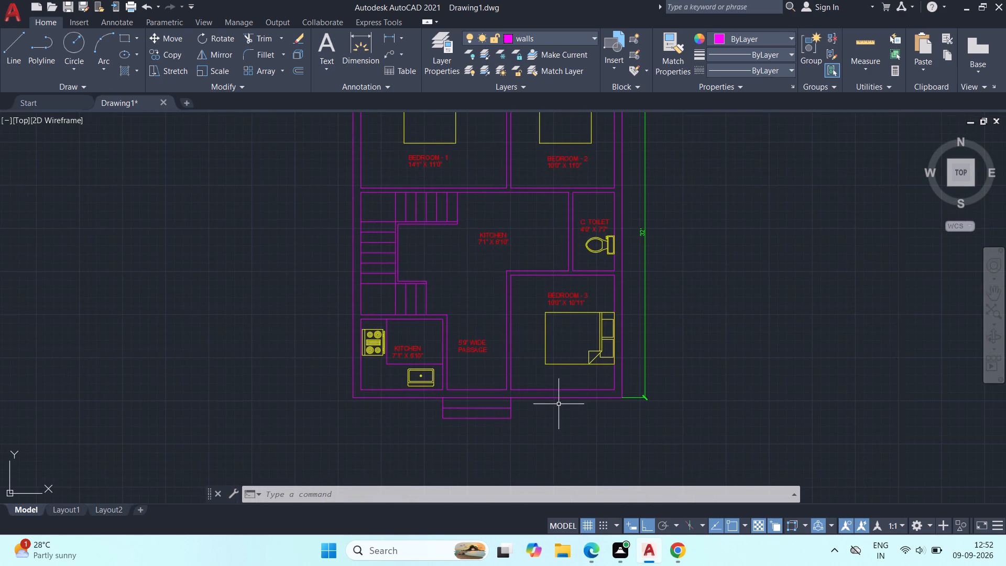
{"action": "scroll", "coordinate": [559, 401], "scroll_direction": "up", "scroll_amount": 1}
Make DIM the current layer and dimension Bedroom 3's passage-side wall between its inner corners, placing the dimension along the wall.
{"action": "left_click", "coordinate": [581, 34]}
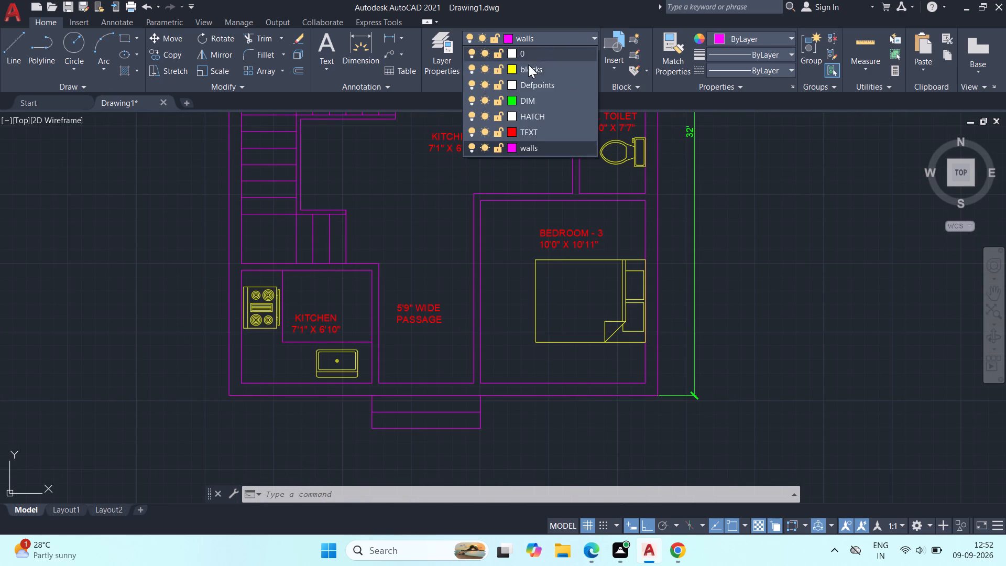
{"action": "left_click", "coordinate": [526, 97]}
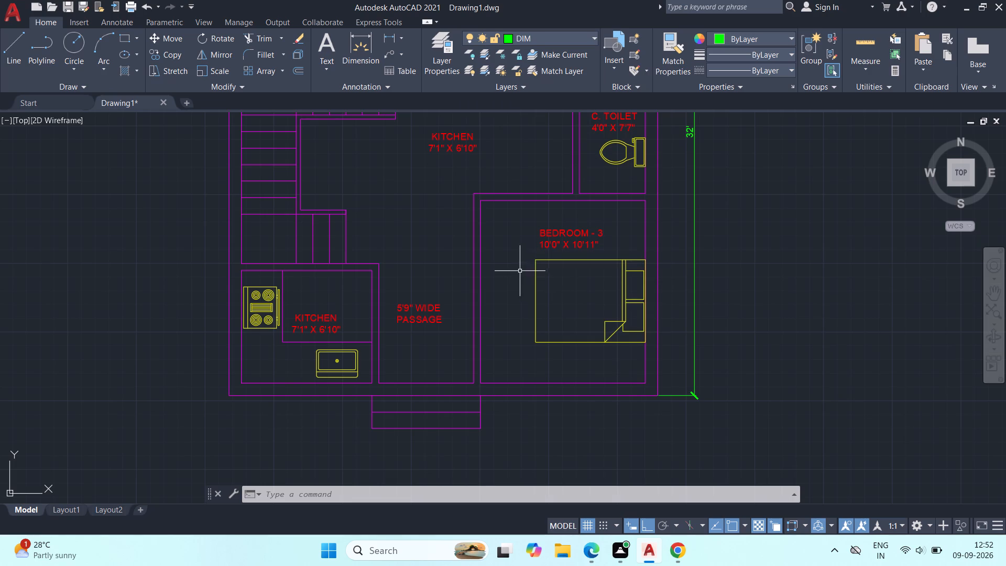
{"action": "left_click", "coordinate": [360, 41]}
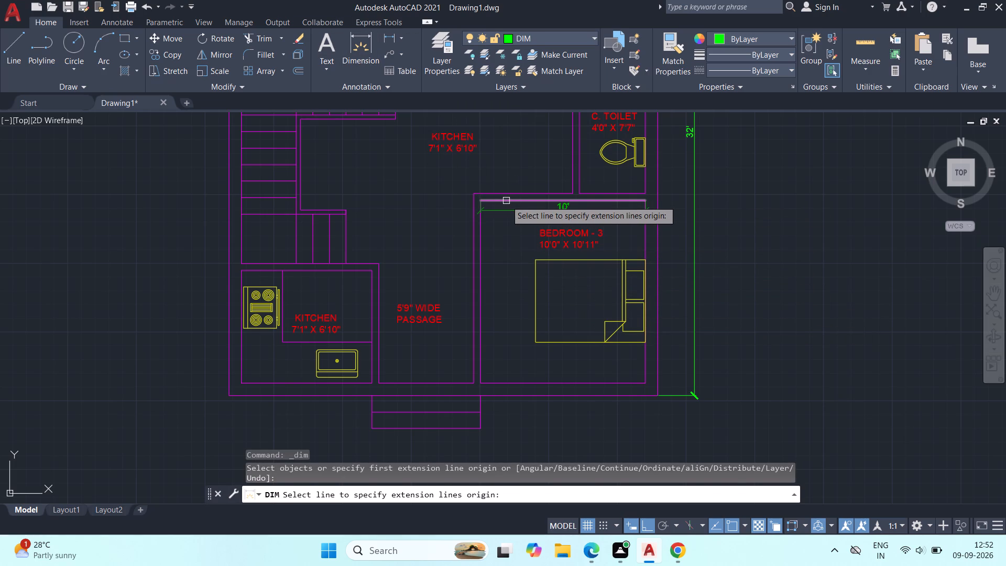
{"action": "scroll", "coordinate": [496, 206], "scroll_direction": "up", "scroll_amount": 2}
{"action": "left_click", "coordinate": [455, 186]}
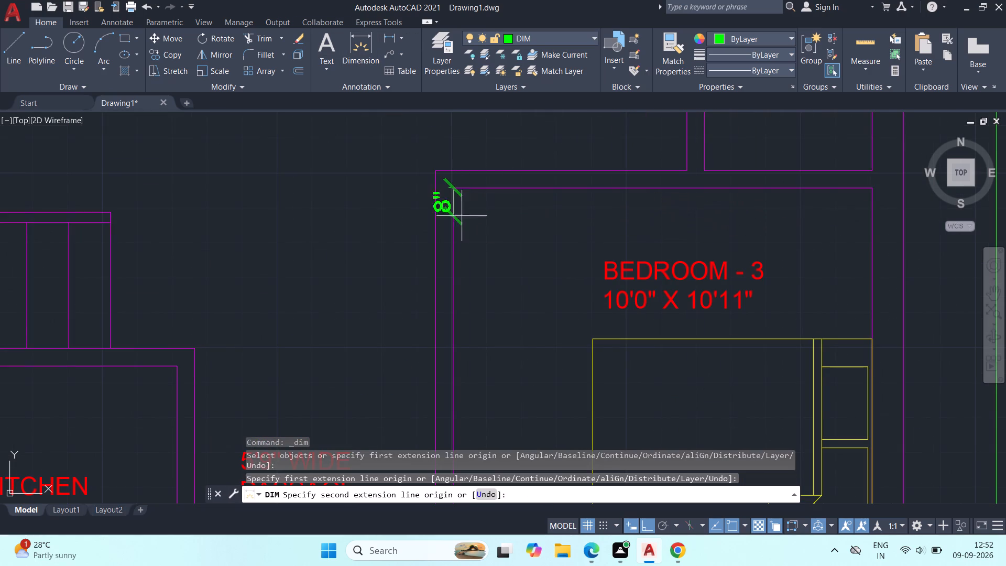
{"action": "scroll", "coordinate": [530, 356], "scroll_direction": "down", "scroll_amount": 3}
{"action": "middle_click_drag", "start_coordinate": [522, 372], "coordinate": [500, 244]}
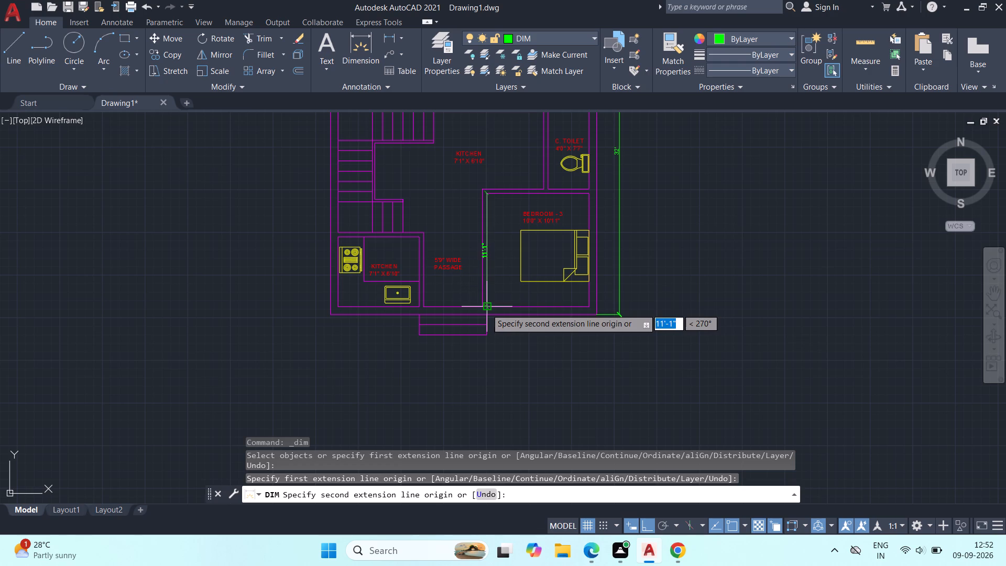
{"action": "left_click", "coordinate": [486, 310]}
{"action": "left_click", "coordinate": [502, 305]}
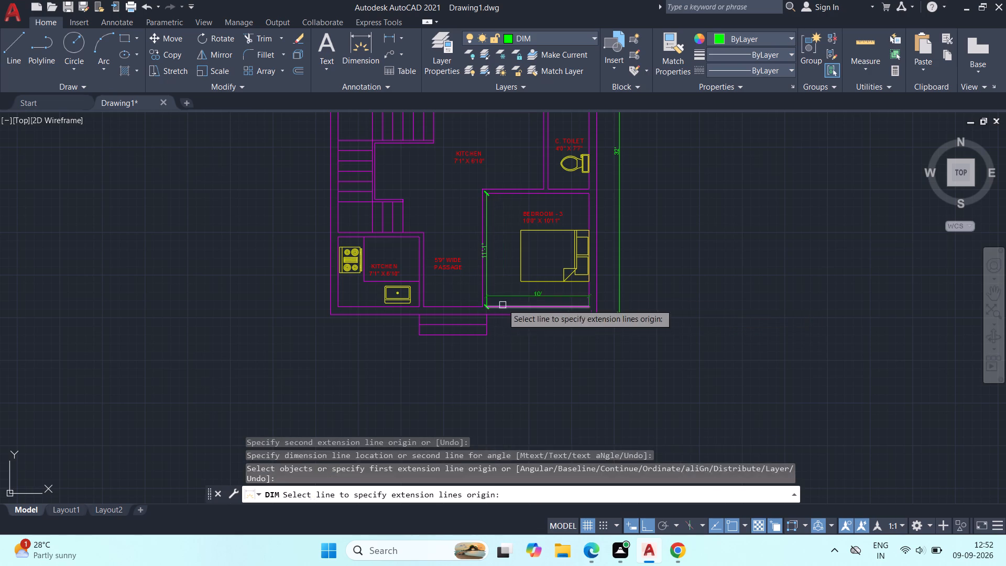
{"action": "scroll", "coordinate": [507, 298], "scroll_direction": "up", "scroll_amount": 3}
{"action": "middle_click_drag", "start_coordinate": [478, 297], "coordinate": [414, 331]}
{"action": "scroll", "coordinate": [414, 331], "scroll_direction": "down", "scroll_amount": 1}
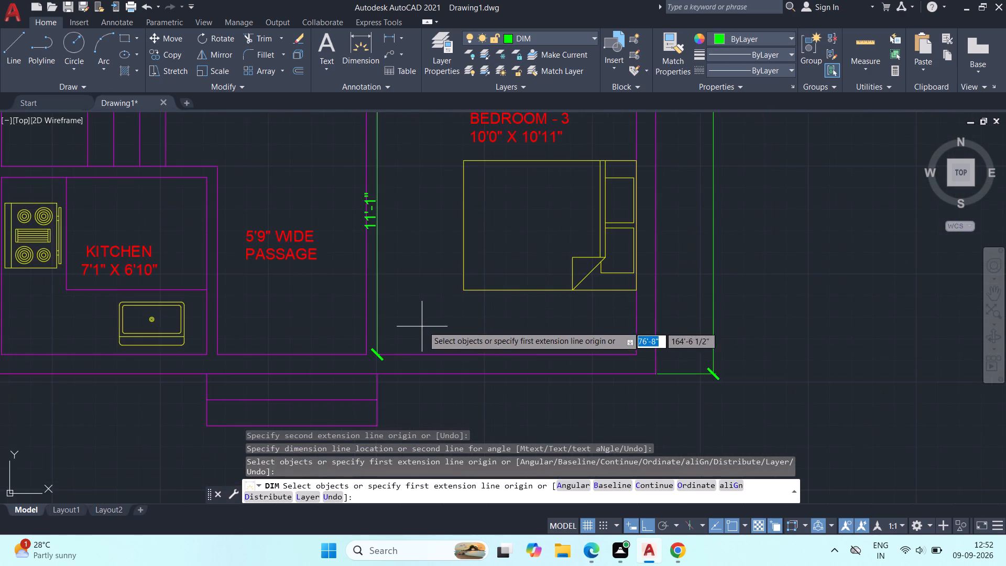
Delete the vertical dimension overlapping Bedroom 3's passage-side wall.
{"action": "middle_click_drag", "start_coordinate": [421, 325], "coordinate": [357, 361]}
{"action": "key", "text": "Escape"}
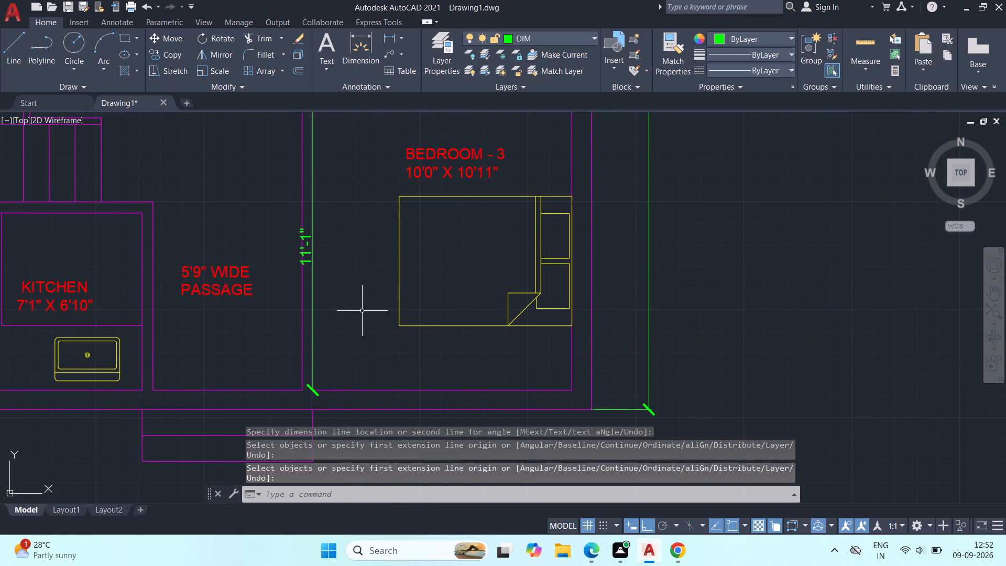
{"action": "left_click", "coordinate": [311, 234]}
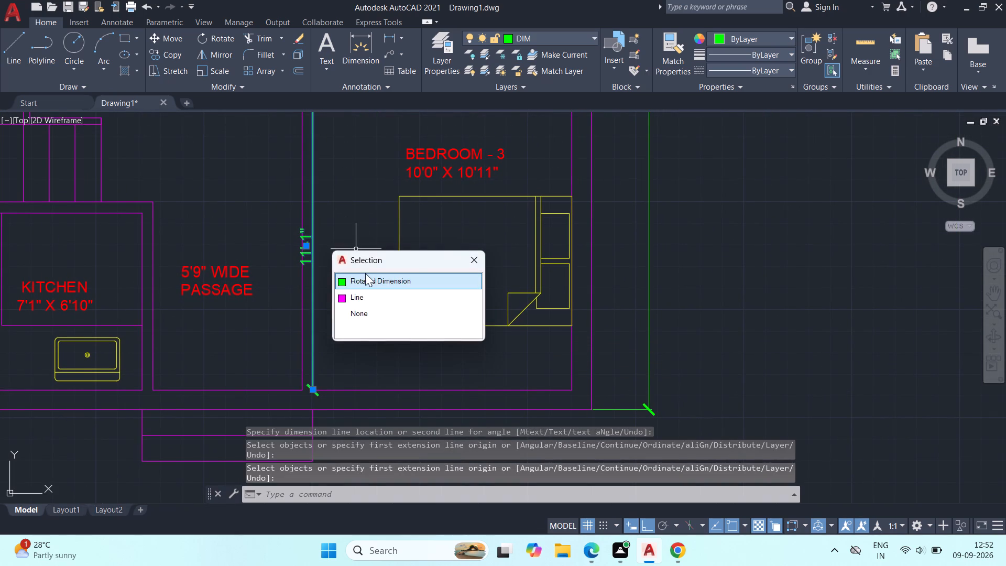
{"action": "left_click", "coordinate": [365, 277]}
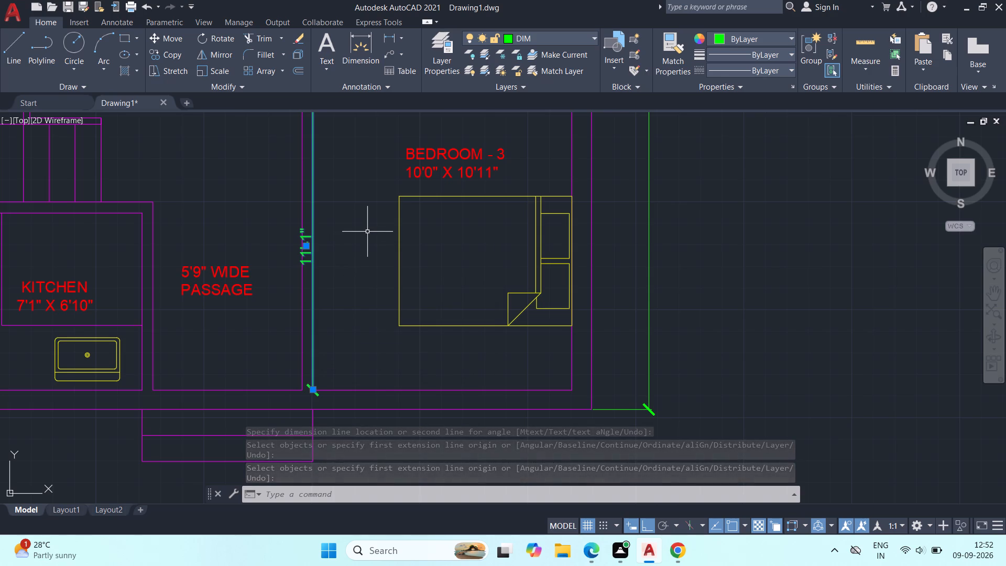
{"action": "key", "text": "Delete"}
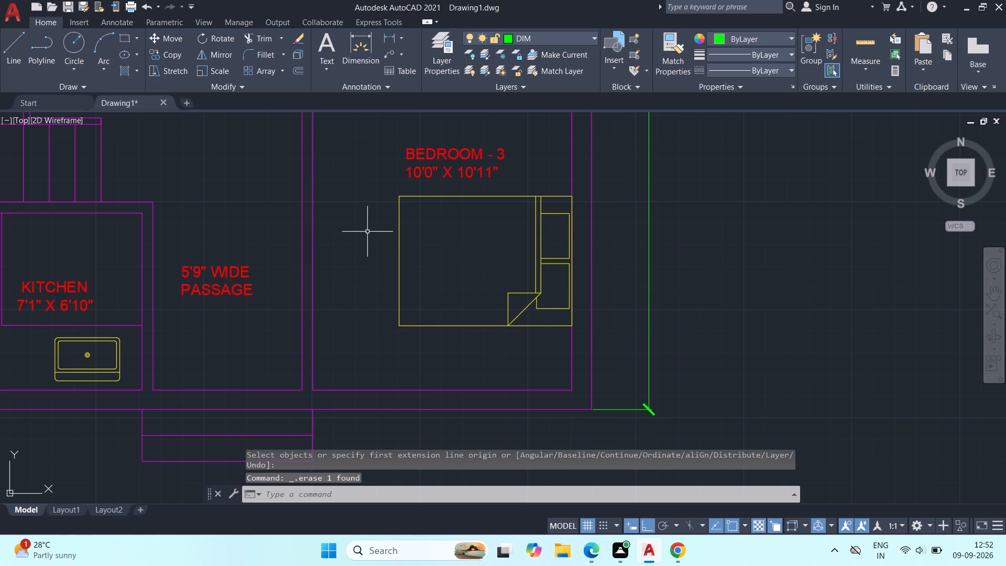
Add a linear dimension across Bedroom 3's width between its upper inner corners, placed inside the room above the label.
{"action": "left_click", "coordinate": [397, 37]}
{"action": "left_click", "coordinate": [401, 37]}
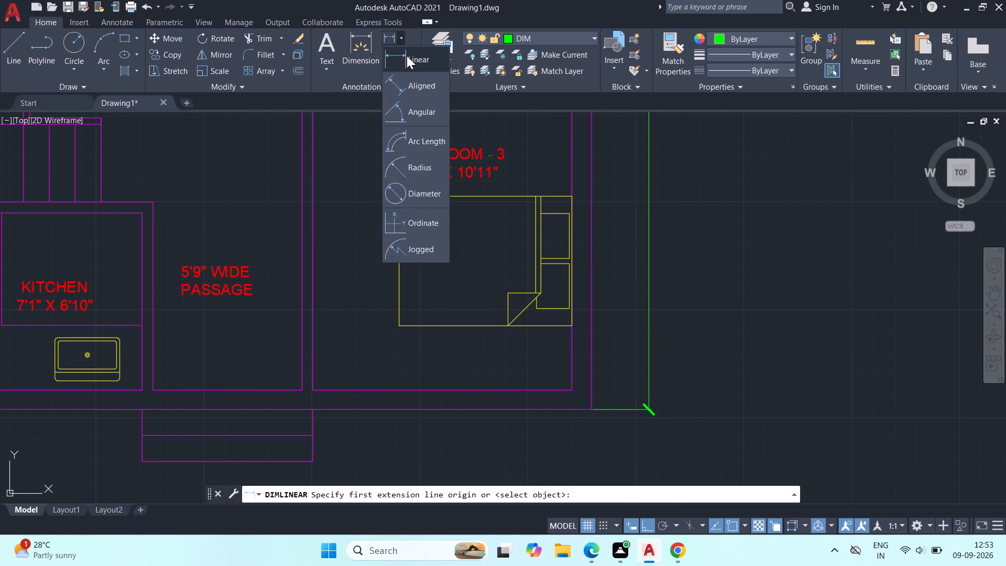
{"action": "left_click", "coordinate": [407, 56]}
{"action": "scroll", "coordinate": [368, 158], "scroll_direction": "down", "scroll_amount": 2}
{"action": "middle_click_drag", "start_coordinate": [358, 164], "coordinate": [342, 186]}
{"action": "scroll", "coordinate": [340, 161], "scroll_direction": "up", "scroll_amount": 2}
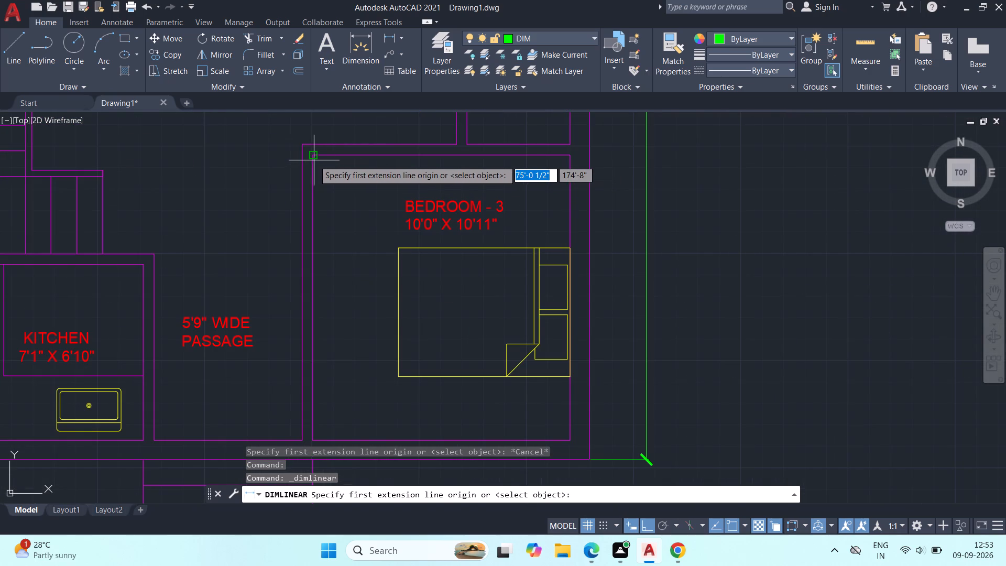
{"action": "left_click", "coordinate": [313, 158]}
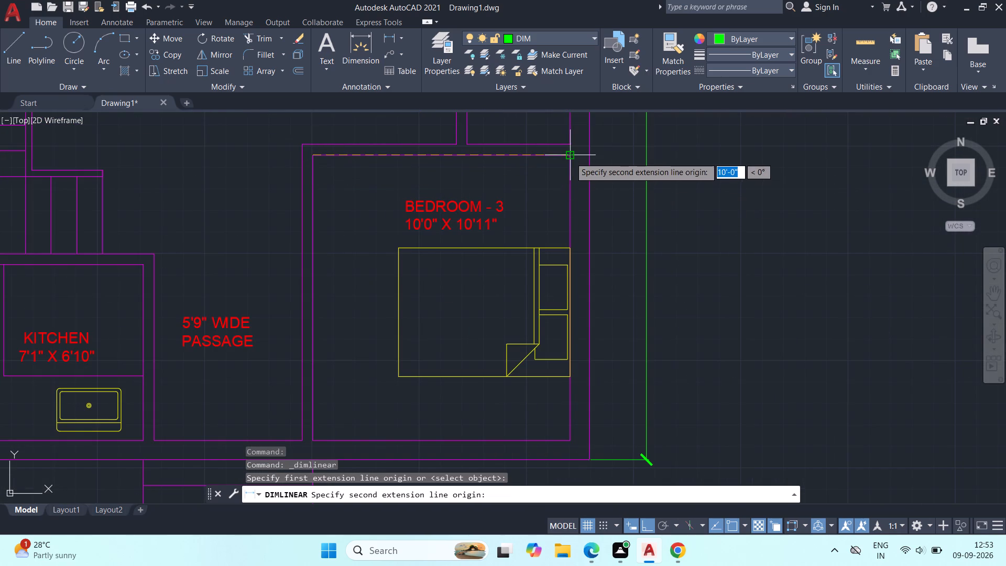
{"action": "left_click", "coordinate": [570, 157]}
{"action": "left_click", "coordinate": [561, 186]}
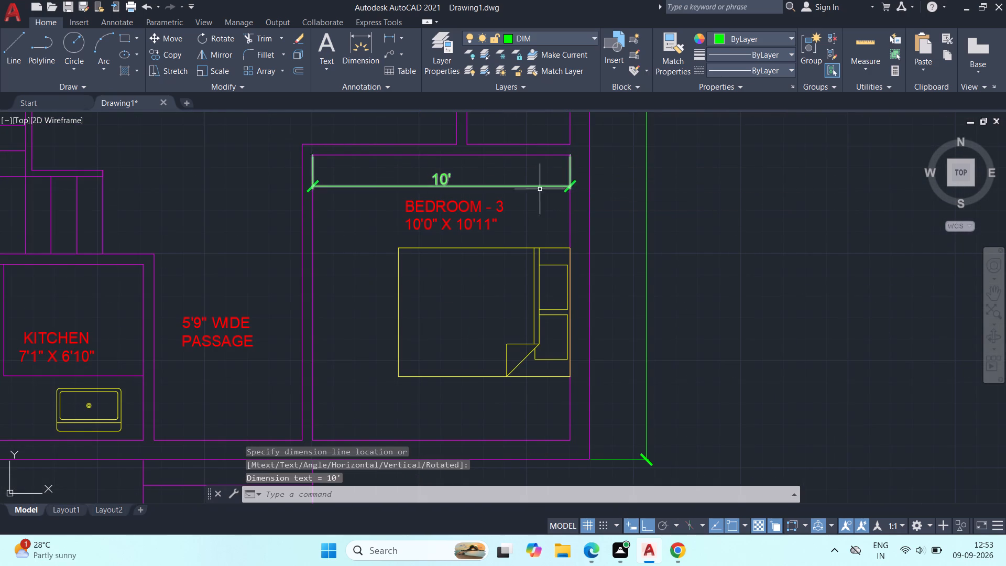
Add a vertical linear dimension between the inner corners of Bedroom 3's passage-side wall, placed inside the room beside the wall.
{"action": "middle_click_drag", "start_coordinate": [363, 231], "coordinate": [371, 200]}
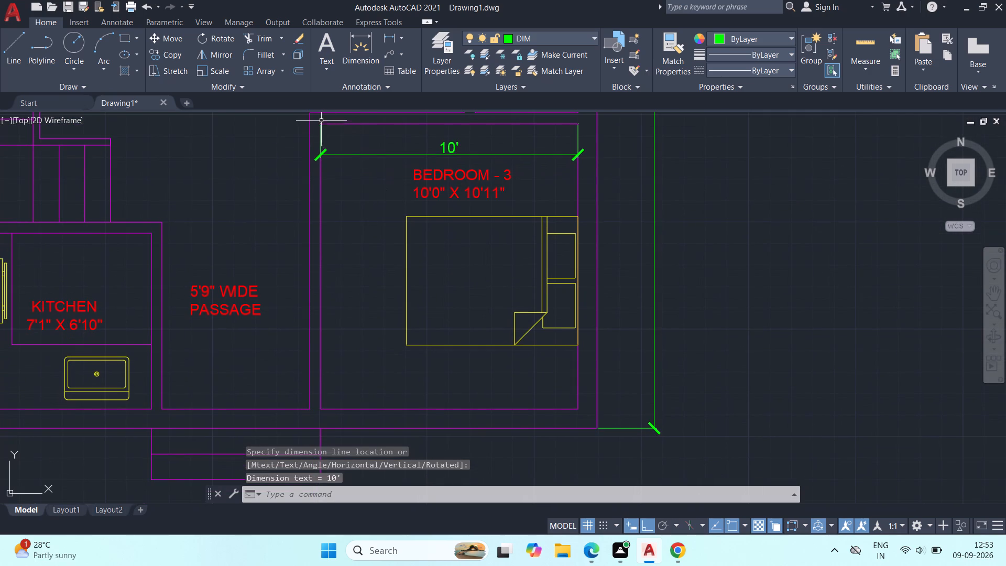
{"action": "left_click", "coordinate": [388, 38]}
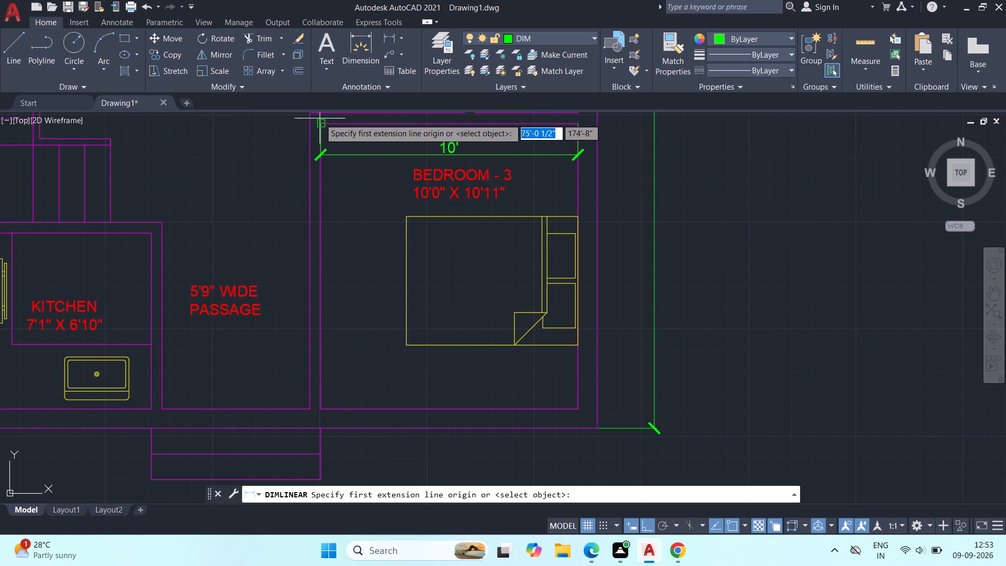
{"action": "left_click", "coordinate": [322, 126]}
{"action": "left_click", "coordinate": [321, 407]}
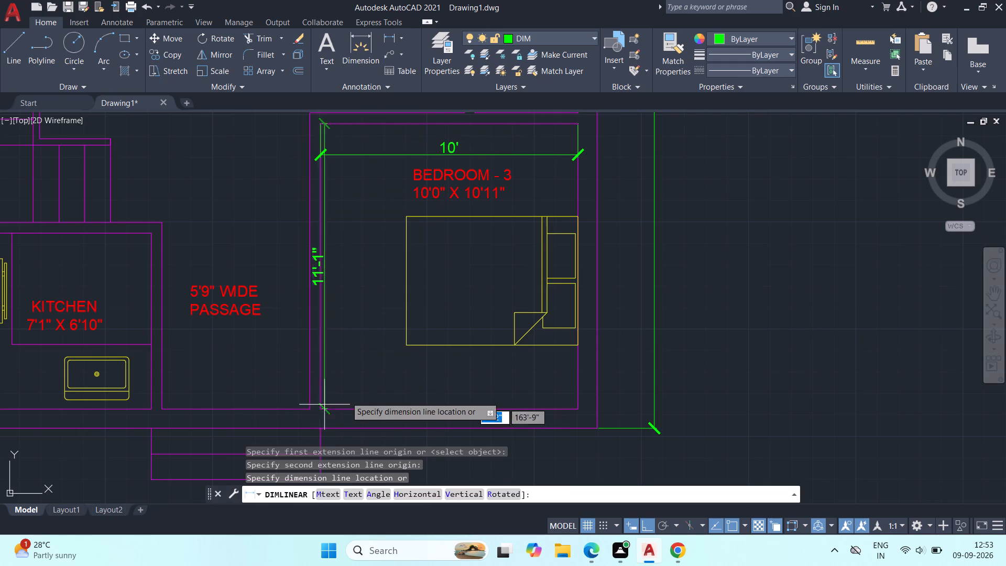
{"action": "left_click", "coordinate": [351, 393]}
{"action": "key", "text": "Escape"}
Change the size line of the Bedroom 3 label to 10'0" X 11'1".
{"action": "scroll", "coordinate": [504, 205], "scroll_direction": "up", "scroll_amount": 2}
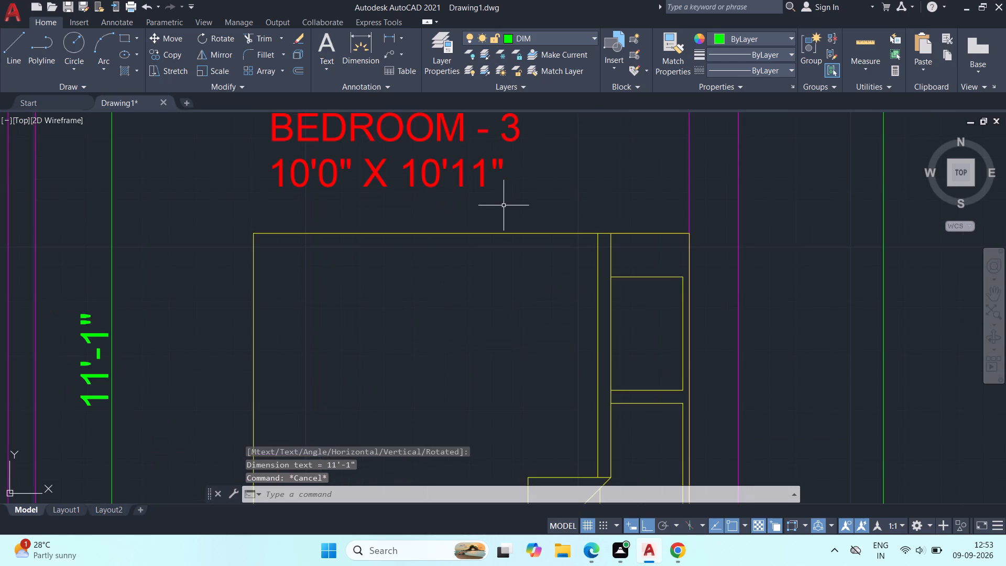
{"action": "middle_click_drag", "start_coordinate": [504, 205], "coordinate": [526, 304]}
{"action": "scroll", "coordinate": [536, 295], "scroll_direction": "down", "scroll_amount": 1}
{"action": "middle_click_drag", "start_coordinate": [543, 290], "coordinate": [548, 256]}
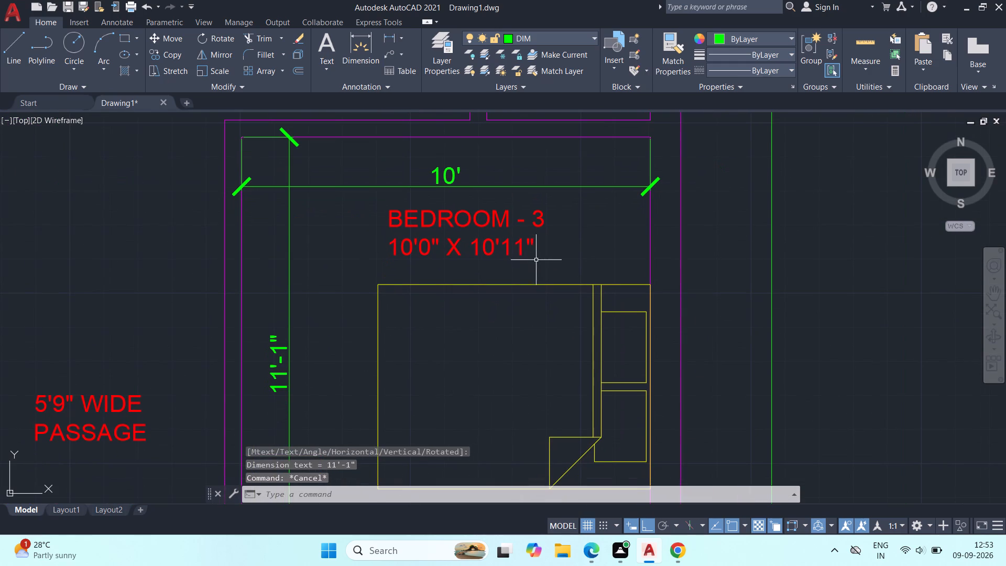
{"action": "left_click", "coordinate": [518, 247]}
{"action": "double_click", "coordinate": [523, 252]}
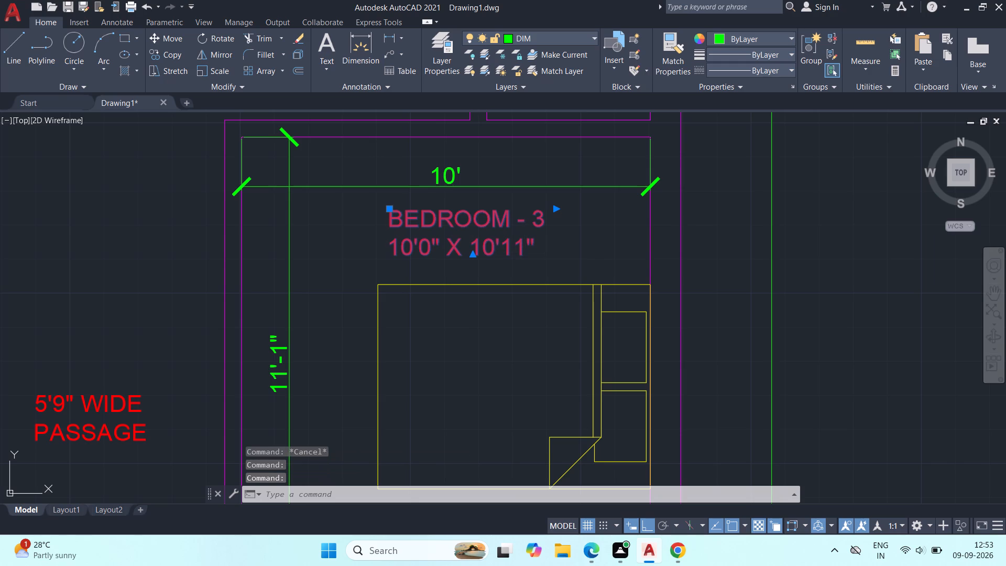
{"action": "left_click", "coordinate": [497, 249]}
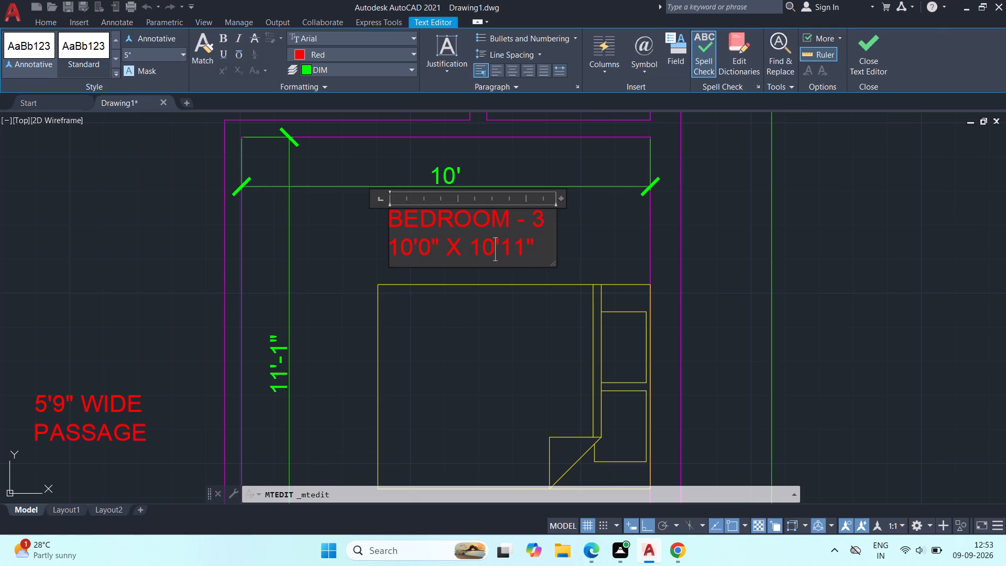
{"action": "key", "text": "BackSpace"}
{"action": "key", "text": "1"}
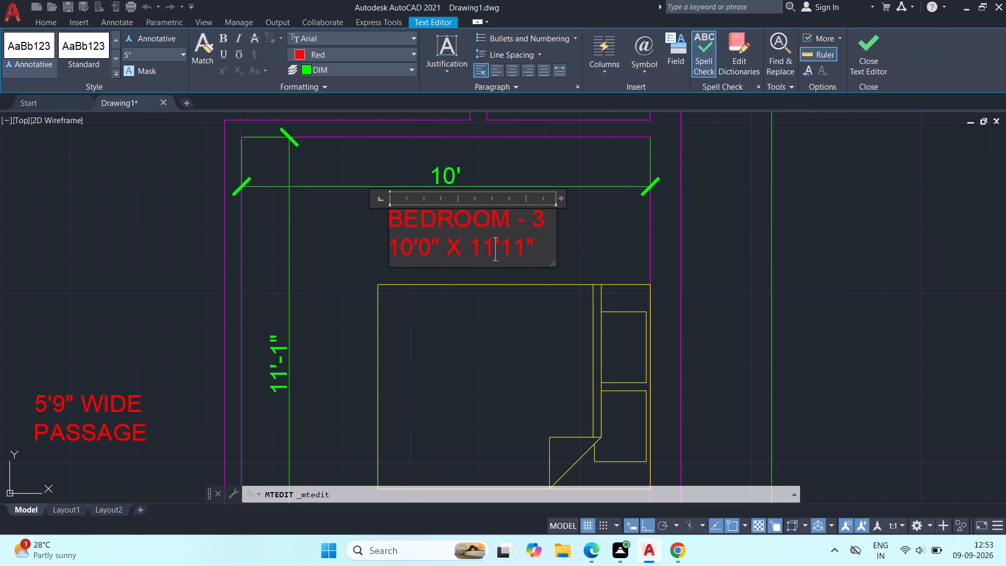
{"action": "left_click", "coordinate": [527, 253]}
{"action": "key", "text": "BackSpace"}
{"action": "left_click", "coordinate": [615, 242]}
Dimension the kitchen's width between its upper inner corners, placing the dimension just inside the room above the stove.
{"action": "scroll", "coordinate": [596, 257], "scroll_direction": "down", "scroll_amount": 2}
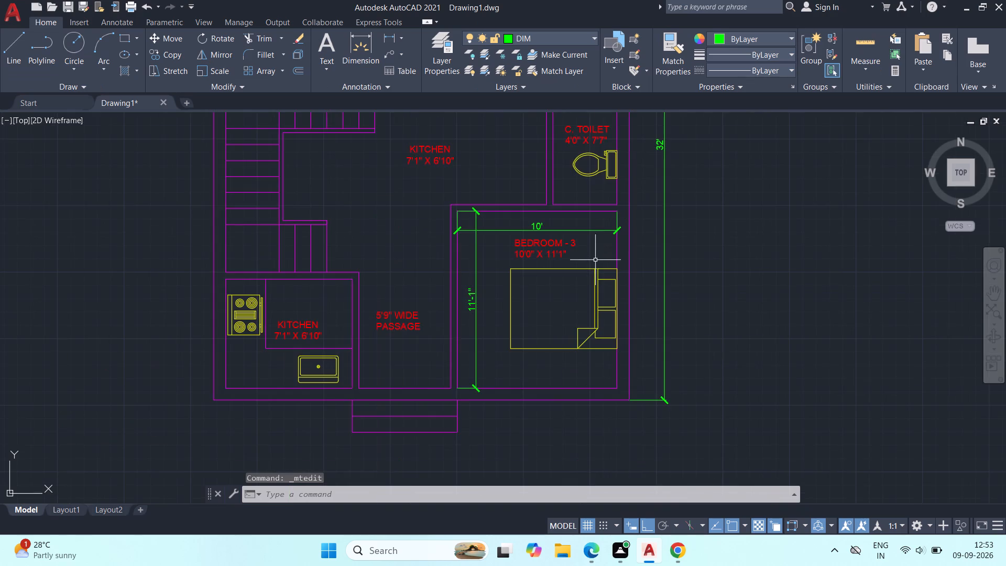
{"action": "middle_click_drag", "start_coordinate": [410, 340], "coordinate": [497, 282]}
{"action": "scroll", "coordinate": [366, 279], "scroll_direction": "up", "scroll_amount": 2}
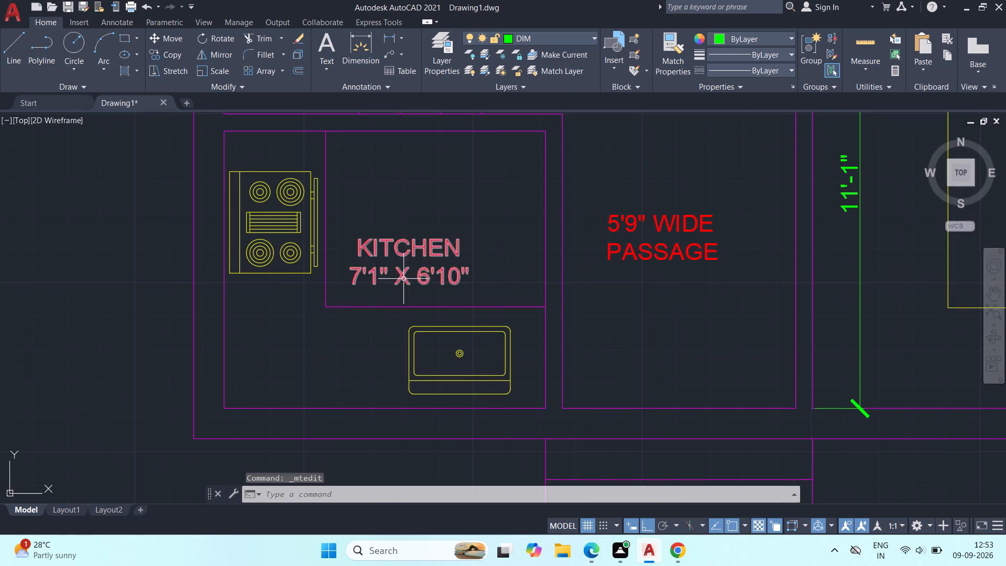
{"action": "middle_click_drag", "start_coordinate": [403, 279], "coordinate": [404, 300]}
{"action": "left_click", "coordinate": [360, 47]}
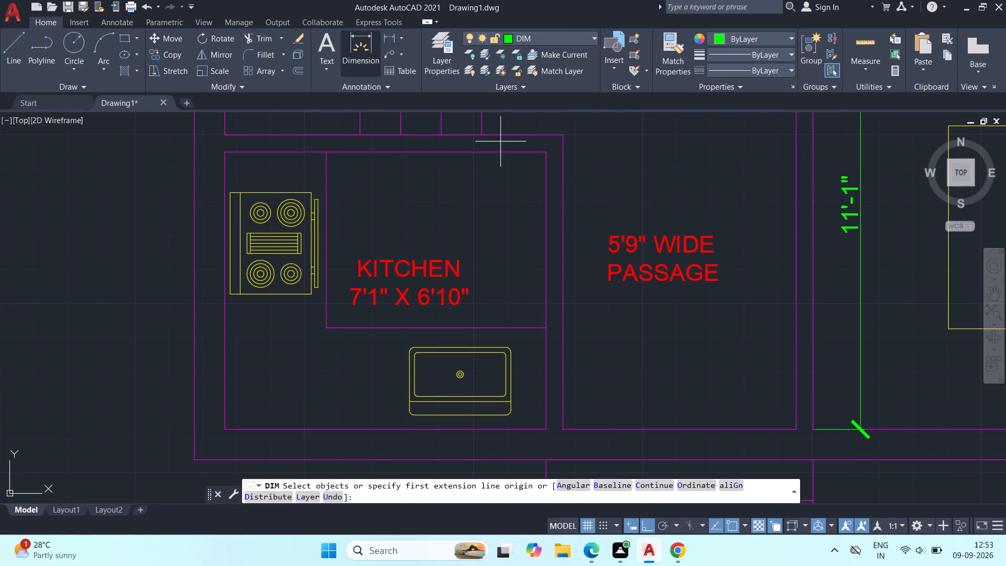
{"action": "left_click", "coordinate": [226, 151]}
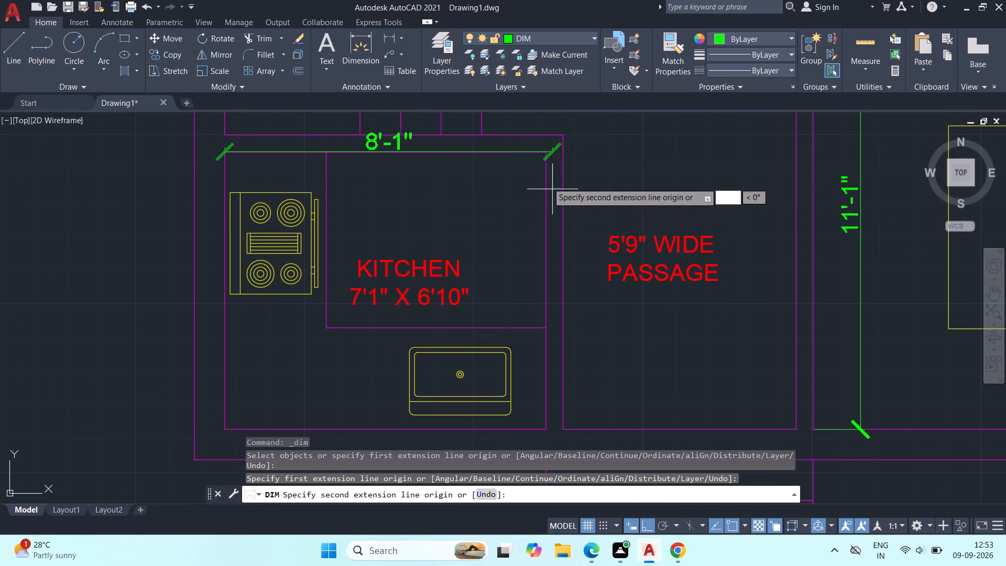
{"action": "left_click", "coordinate": [546, 153]}
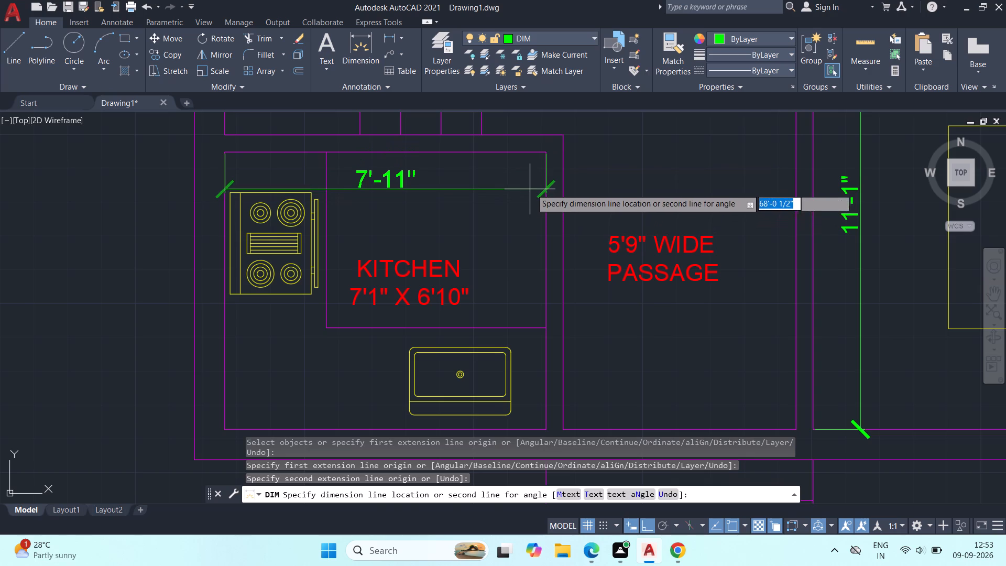
{"action": "left_click", "coordinate": [531, 188]}
Dimension the kitchen's depth along its outer wall's inner corners, placing the dimension inside the room between the stove and sink.
{"action": "middle_click_drag", "start_coordinate": [502, 255], "coordinate": [501, 227]}
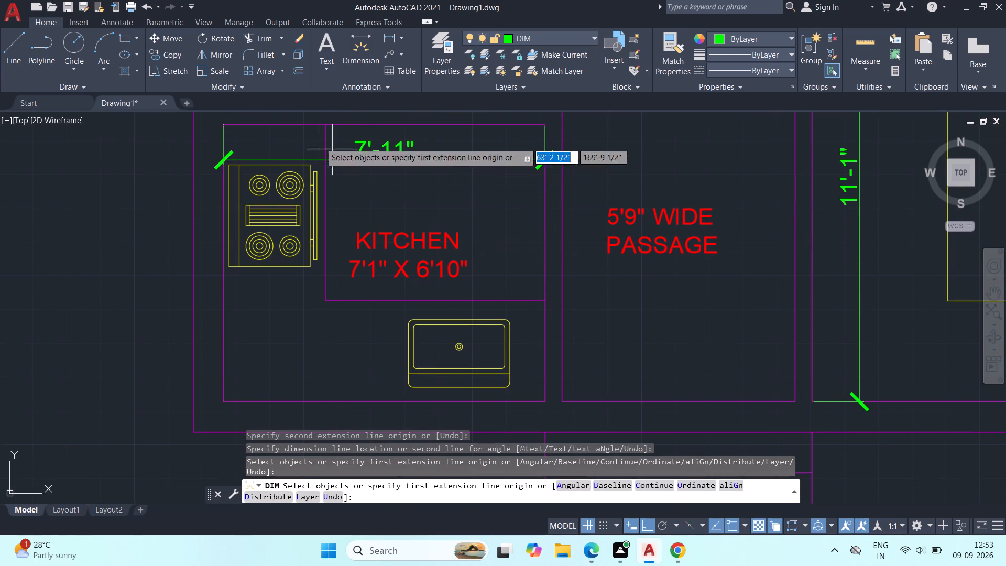
{"action": "left_click", "coordinate": [224, 126]}
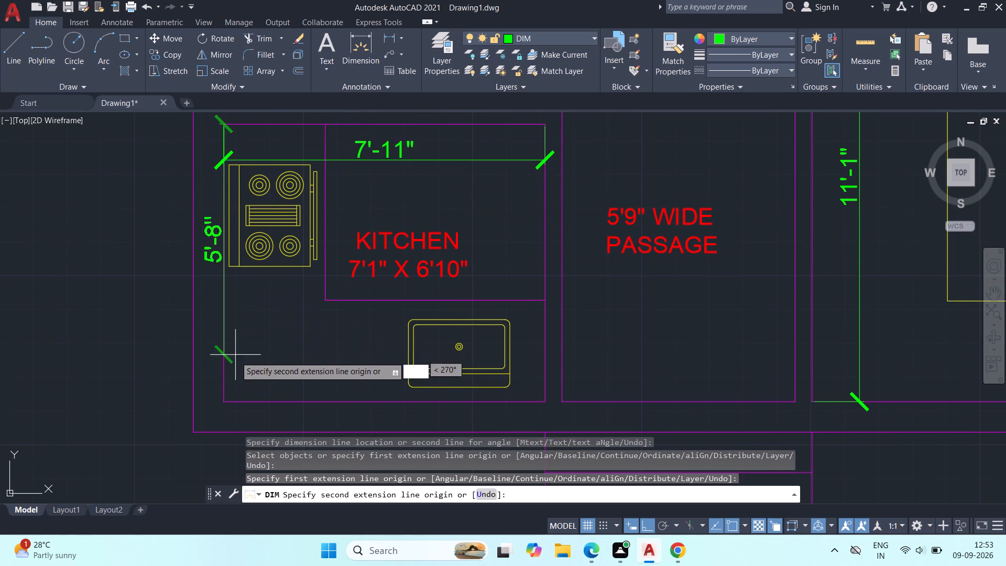
{"action": "left_click", "coordinate": [225, 401]}
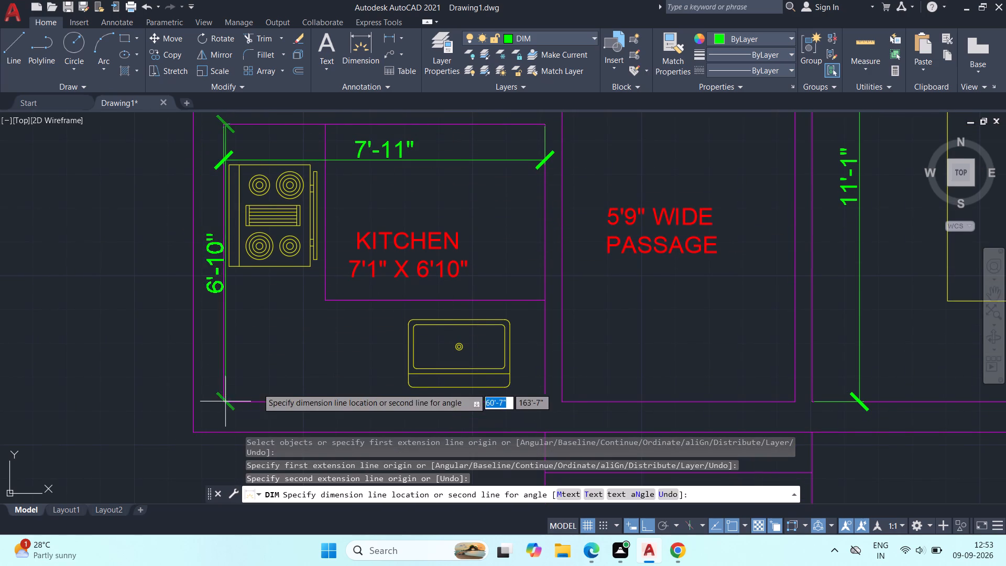
{"action": "left_click", "coordinate": [359, 388]}
{"action": "key", "text": "Escape"}
{"action": "key", "text": "Escape"}
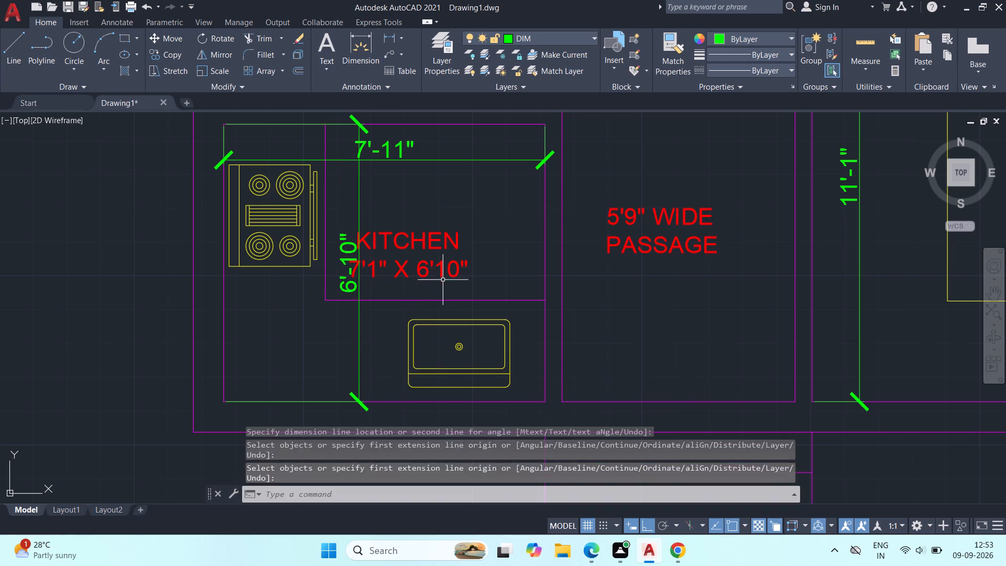
Move the kitchen label horizontally toward the passage, clear of the vertical dimension.
{"action": "left_click", "coordinate": [440, 269]}
{"action": "type", "text": "M"}
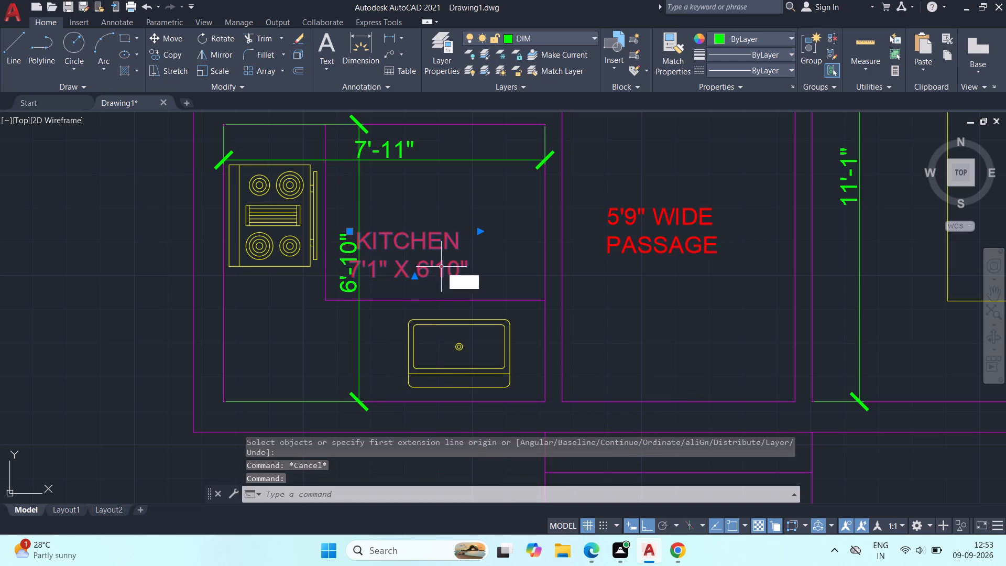
{"action": "key", "text": "space"}
{"action": "left_click", "coordinate": [436, 267]}
{"action": "left_click", "coordinate": [485, 267]}
{"action": "key", "text": "Escape"}
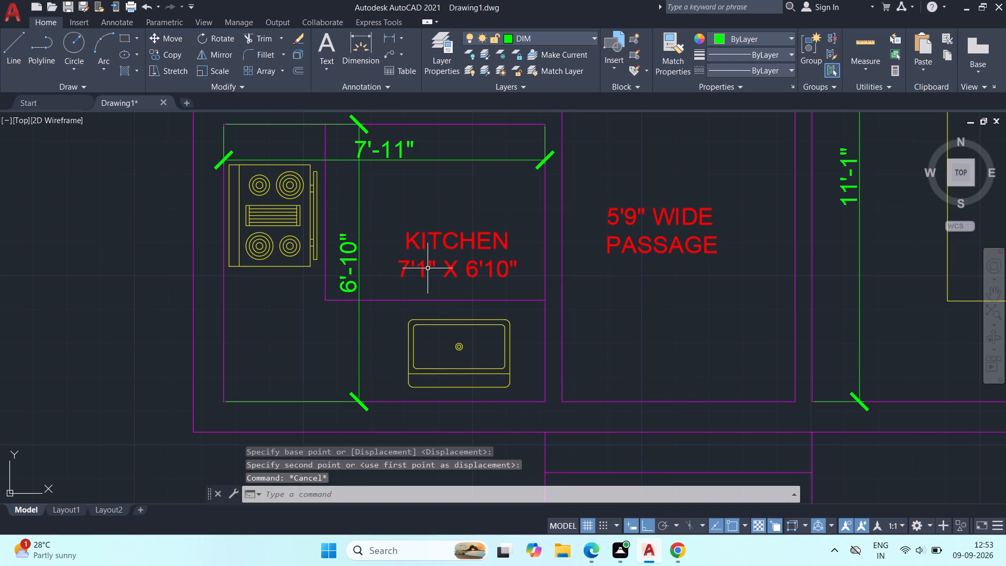
Change the kitchen label's size line to 7'11" X 6'10" and widen its text frame so the size fits on one line.
{"action": "double_click", "coordinate": [426, 267]}
{"action": "double_click", "coordinate": [414, 273]}
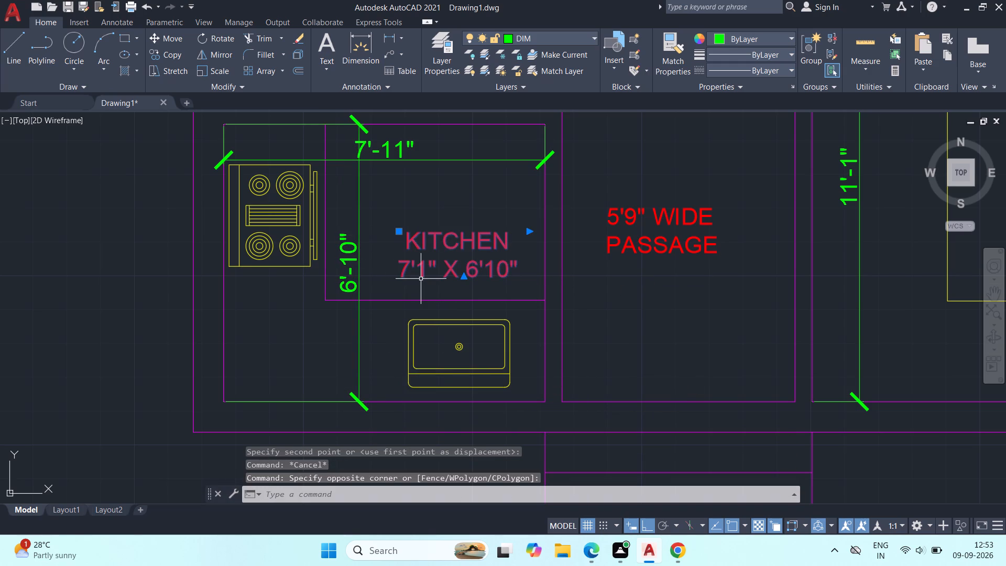
{"action": "scroll", "coordinate": [421, 279], "scroll_direction": "up", "scroll_amount": 1}
{"action": "left_click", "coordinate": [424, 263]}
{"action": "double_click", "coordinate": [424, 265]}
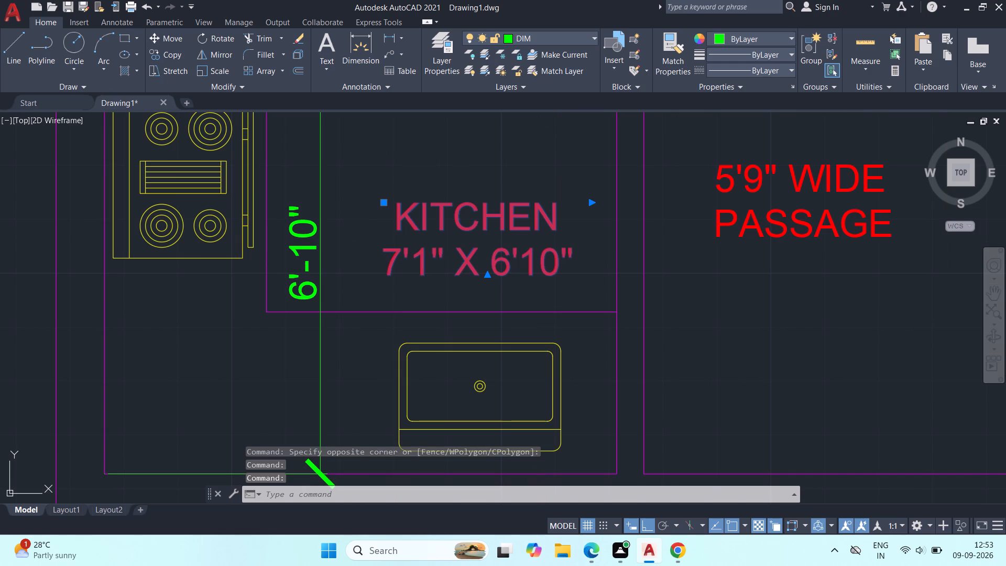
{"action": "key", "text": "1"}
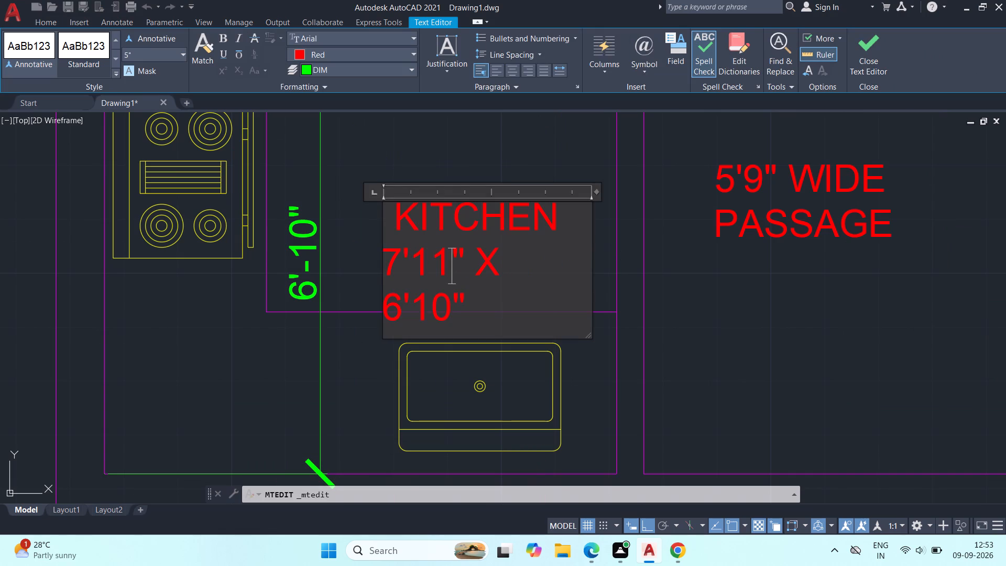
{"action": "left_click_drag", "start_coordinate": [591, 267], "coordinate": [604, 263]}
{"action": "left_click", "coordinate": [694, 289]}
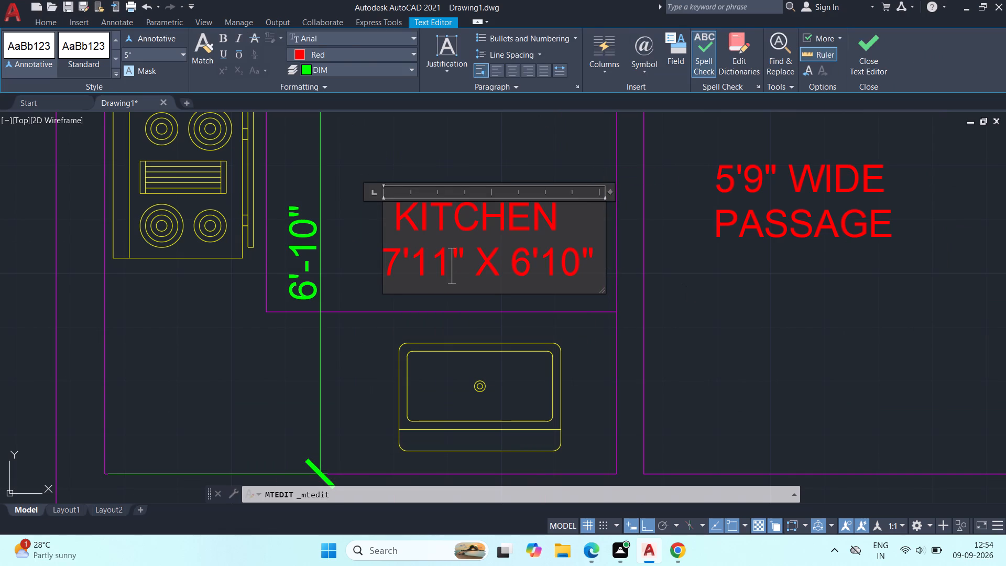
Replace the kitchen's width dimension with a new one between its upper inner corners, placed slightly lower at the stove's top edge.
{"action": "scroll", "coordinate": [674, 295], "scroll_direction": "down", "scroll_amount": 2}
{"action": "middle_click_drag", "start_coordinate": [716, 309], "coordinate": [359, 355]}
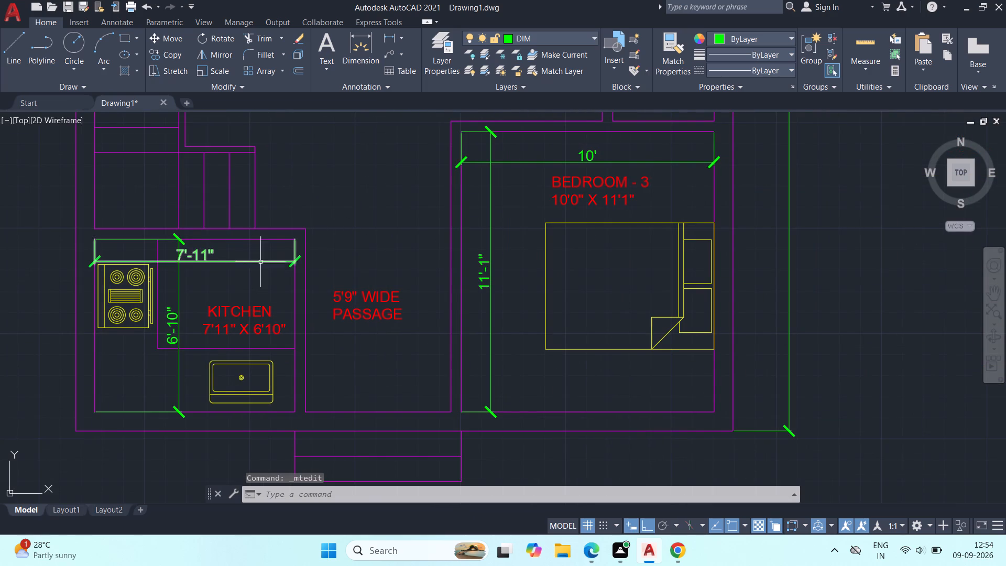
{"action": "middle_click_drag", "start_coordinate": [403, 245], "coordinate": [429, 291]}
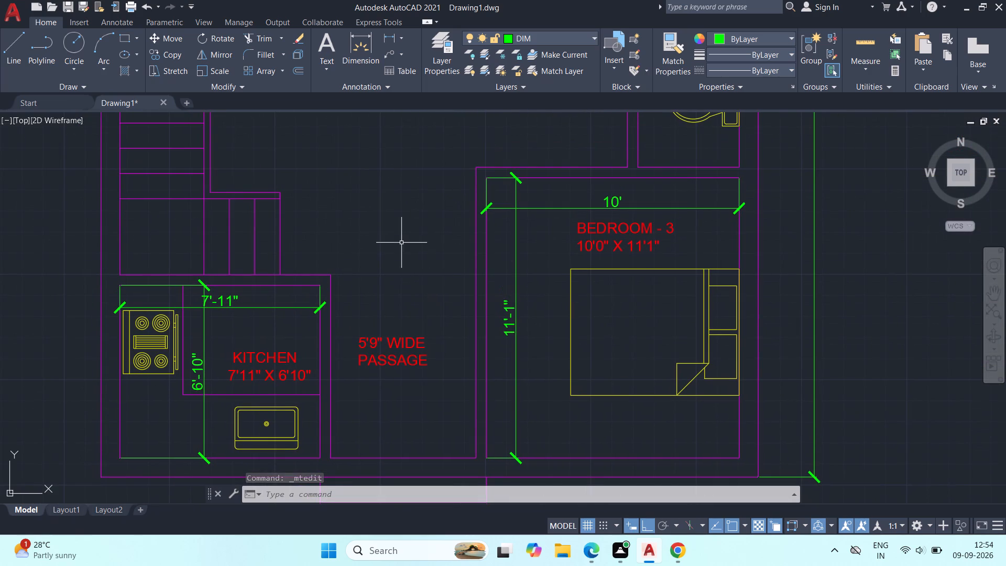
{"action": "middle_click_drag", "start_coordinate": [403, 249], "coordinate": [410, 254]}
{"action": "left_click", "coordinate": [239, 311]}
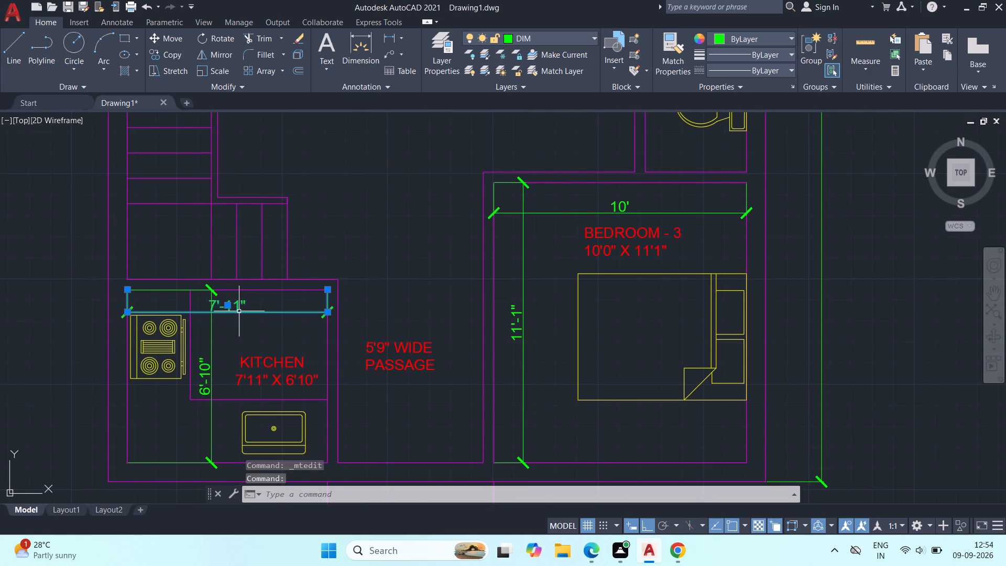
{"action": "key", "text": "Delete"}
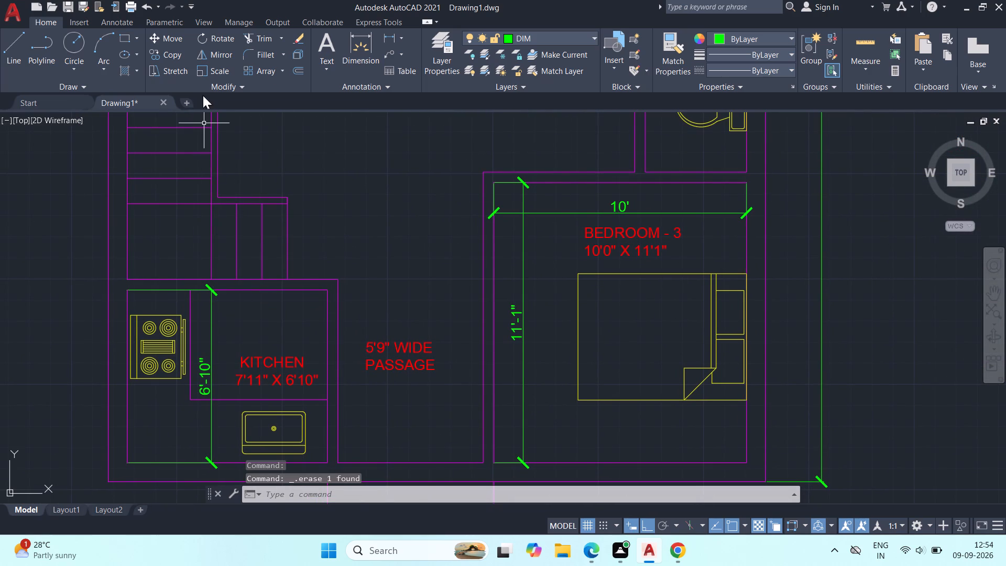
{"action": "left_click", "coordinate": [360, 38]}
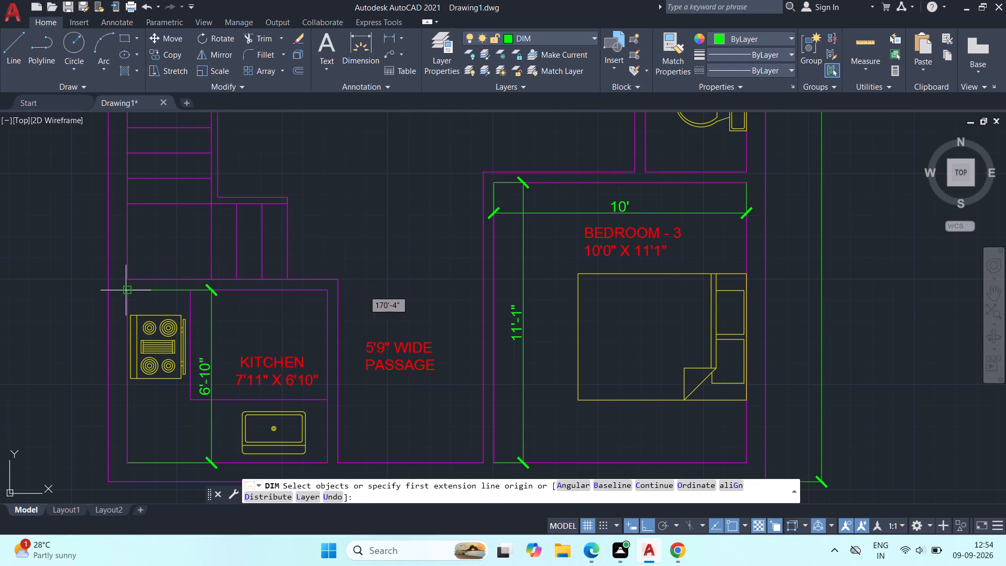
{"action": "left_click", "coordinate": [127, 290]}
{"action": "left_click", "coordinate": [330, 290]}
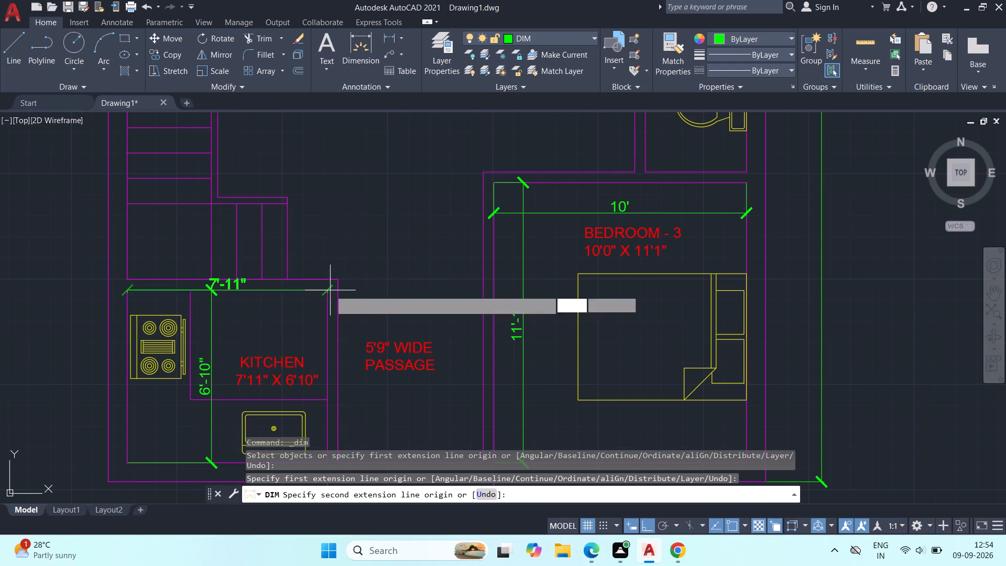
{"action": "left_click", "coordinate": [318, 317]}
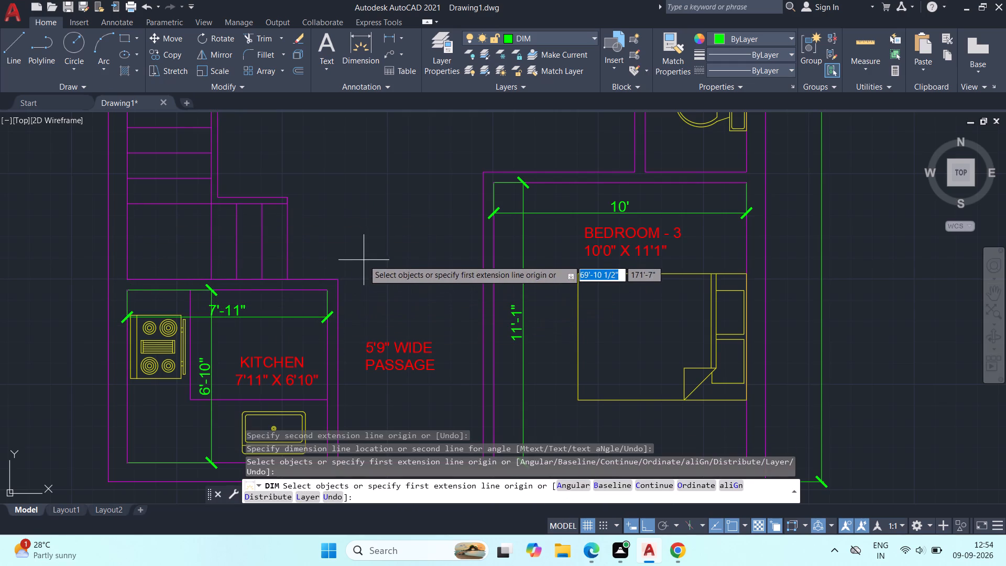
Dimension Bedroom 1's depth along its outer wall's inner corners, placing the dimension just inside the room beside the bed.
{"action": "middle_click_drag", "start_coordinate": [365, 278], "coordinate": [392, 467]}
{"action": "middle_click_drag", "start_coordinate": [391, 276], "coordinate": [391, 482]}
{"action": "middle_click_drag", "start_coordinate": [407, 198], "coordinate": [438, 349]}
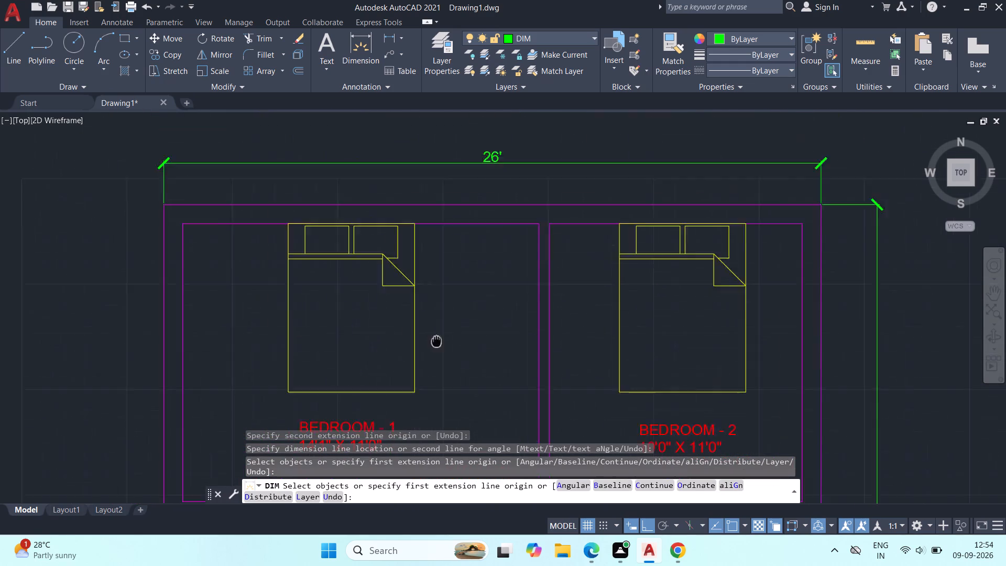
{"action": "middle_click_drag", "start_coordinate": [438, 349], "coordinate": [442, 378]}
{"action": "left_click", "coordinate": [190, 268]}
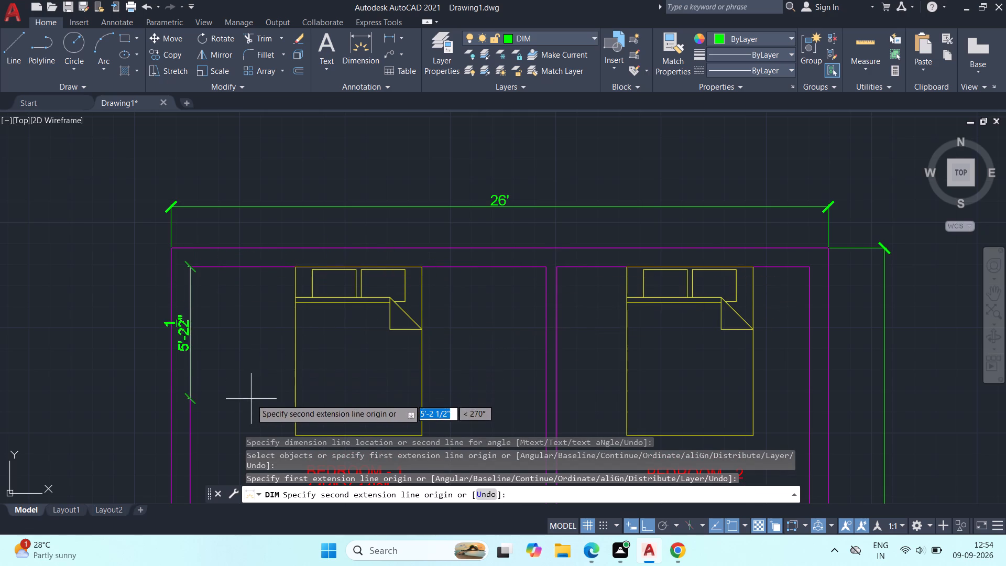
{"action": "middle_click_drag", "start_coordinate": [251, 398], "coordinate": [287, 135]}
{"action": "left_click", "coordinate": [228, 286]}
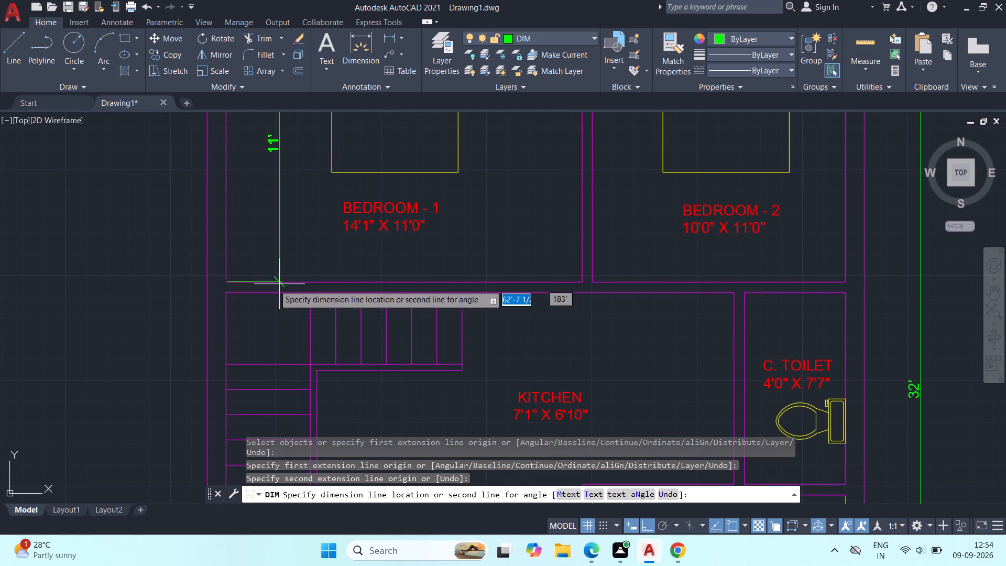
{"action": "left_click", "coordinate": [249, 288]}
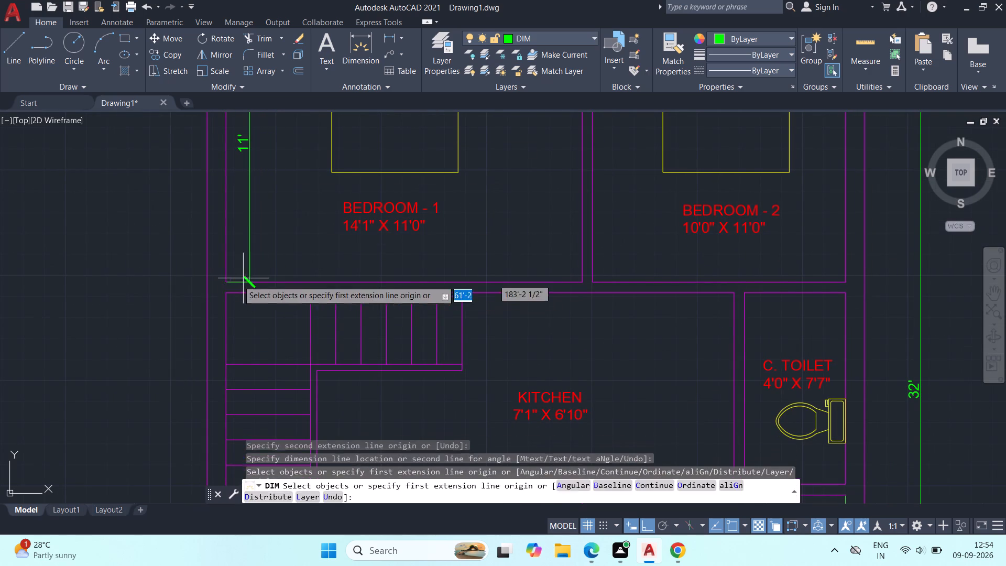
Dimension Bedroom 1's width between its lower inner corners, placing the dimension inside the room below the label.
{"action": "left_click", "coordinate": [227, 284]}
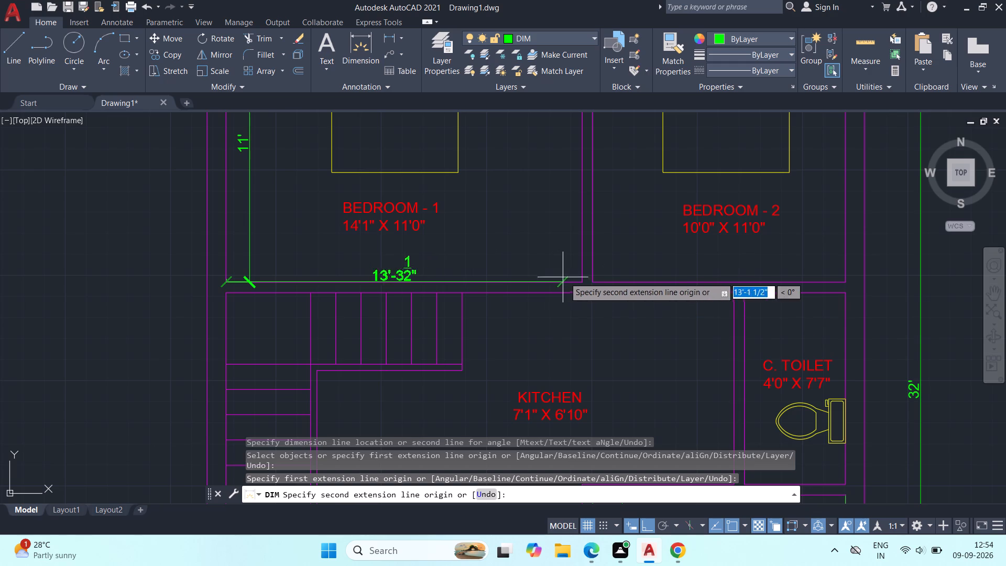
{"action": "left_click", "coordinate": [582, 282]}
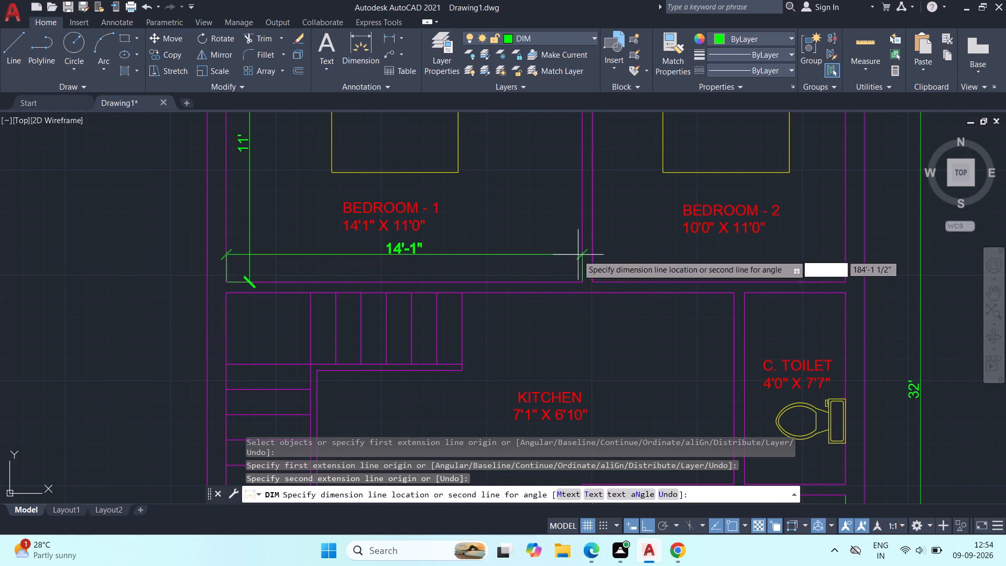
{"action": "left_click", "coordinate": [577, 255]}
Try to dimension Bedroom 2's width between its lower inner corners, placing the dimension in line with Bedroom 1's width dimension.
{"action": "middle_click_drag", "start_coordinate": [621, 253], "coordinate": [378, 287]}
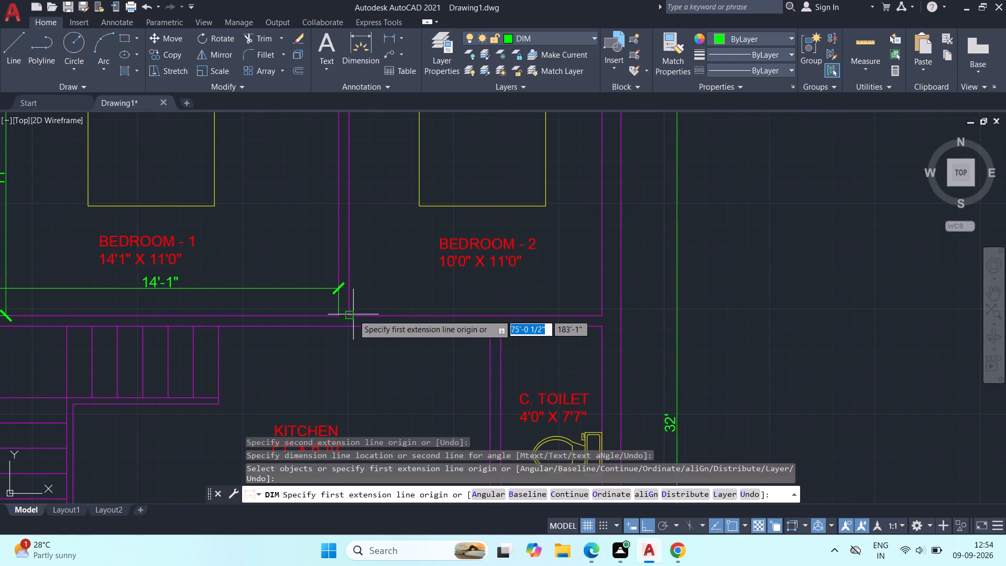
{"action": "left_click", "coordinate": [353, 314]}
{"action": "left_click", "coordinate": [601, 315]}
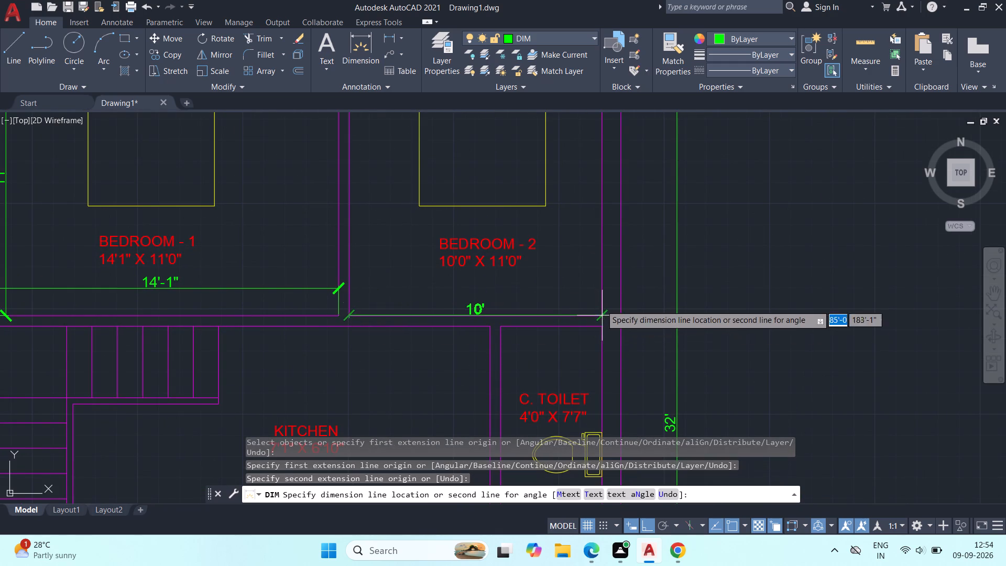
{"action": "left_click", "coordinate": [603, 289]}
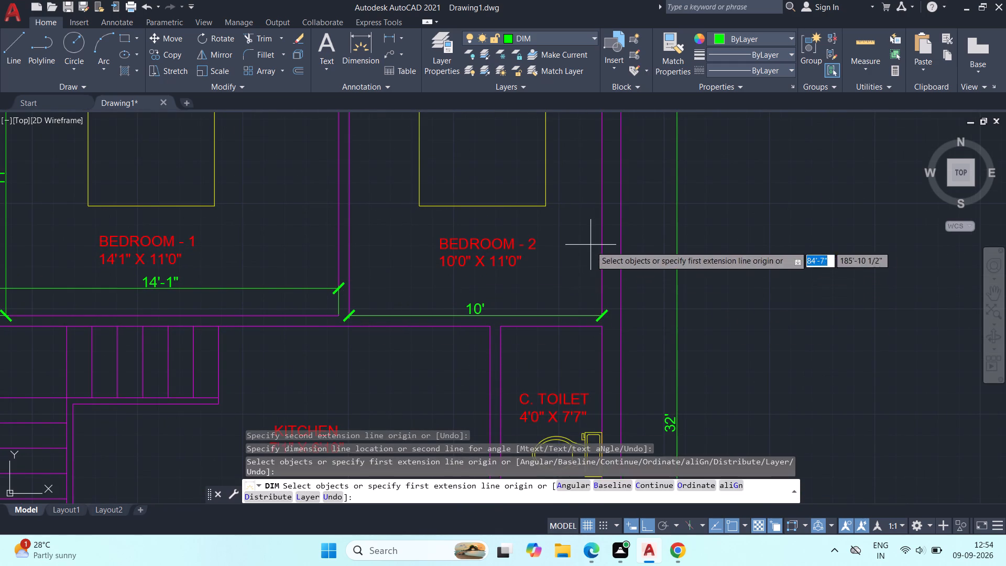
Dimension Bedroom 2's depth along the wall shared with Bedroom 1, placing the dimension just inside the room.
{"action": "middle_click_drag", "start_coordinate": [578, 265], "coordinate": [541, 406]}
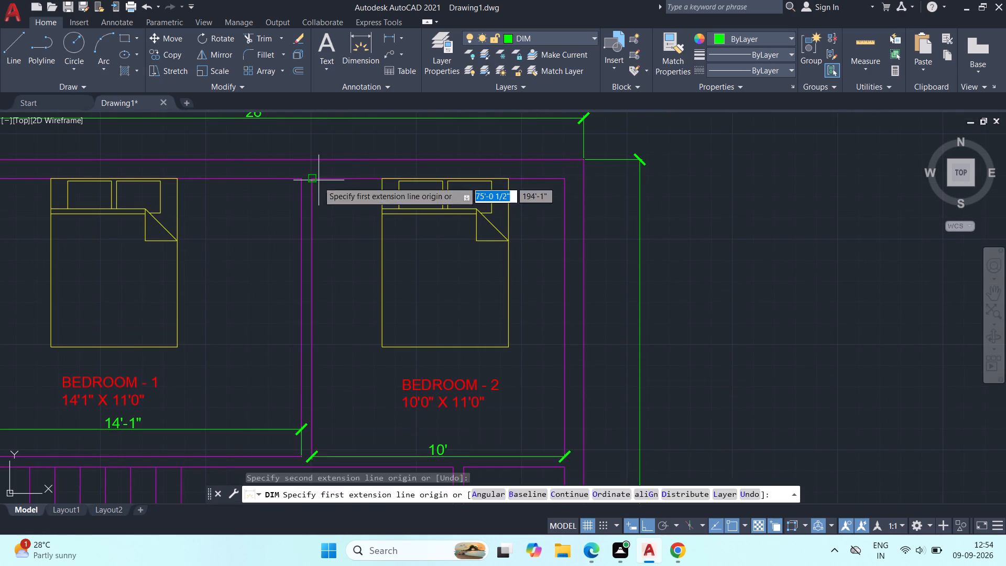
{"action": "left_click", "coordinate": [311, 181]}
{"action": "middle_click_drag", "start_coordinate": [356, 341], "coordinate": [386, 179]}
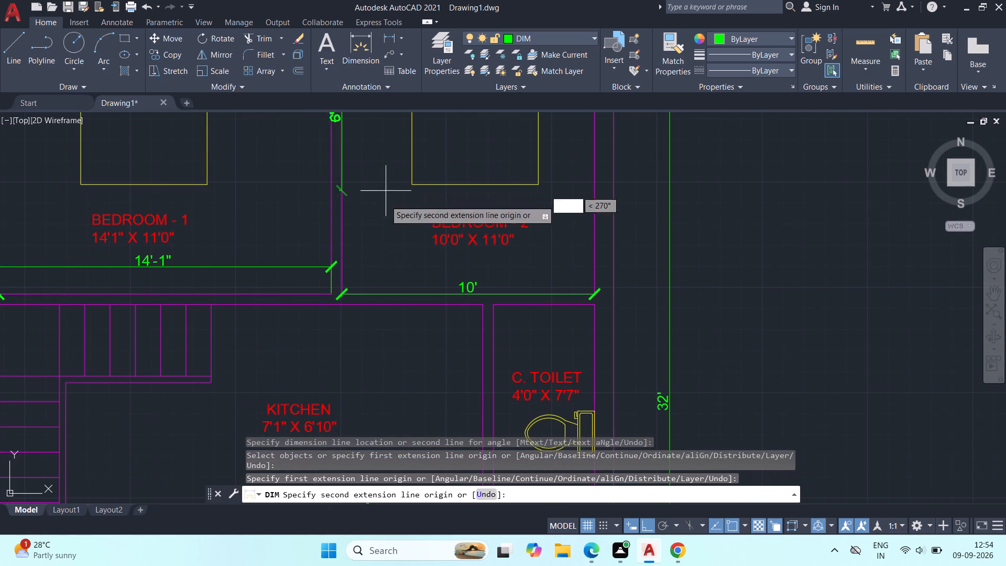
{"action": "left_click", "coordinate": [341, 293]}
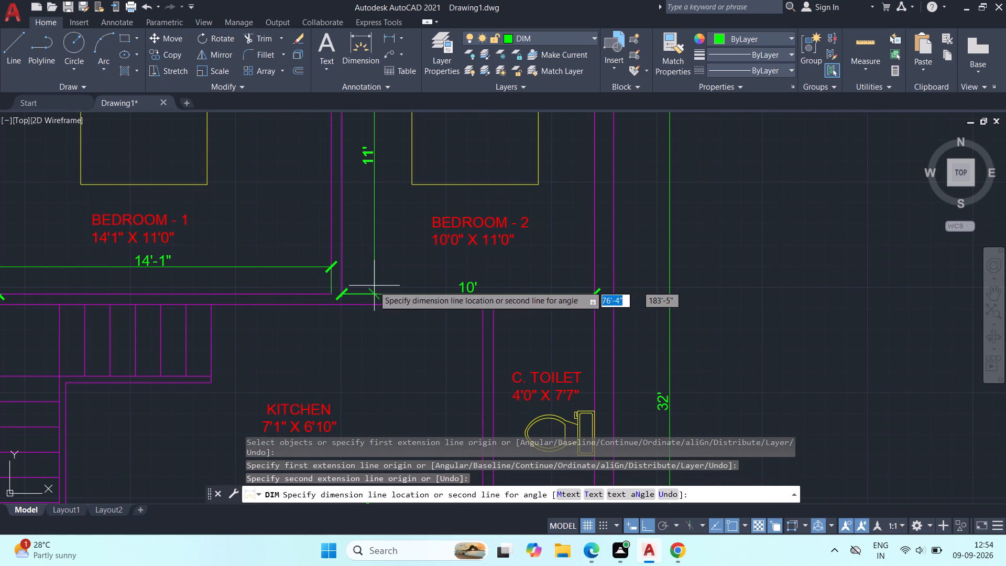
{"action": "left_click", "coordinate": [365, 287]}
{"action": "key", "text": "Escape"}
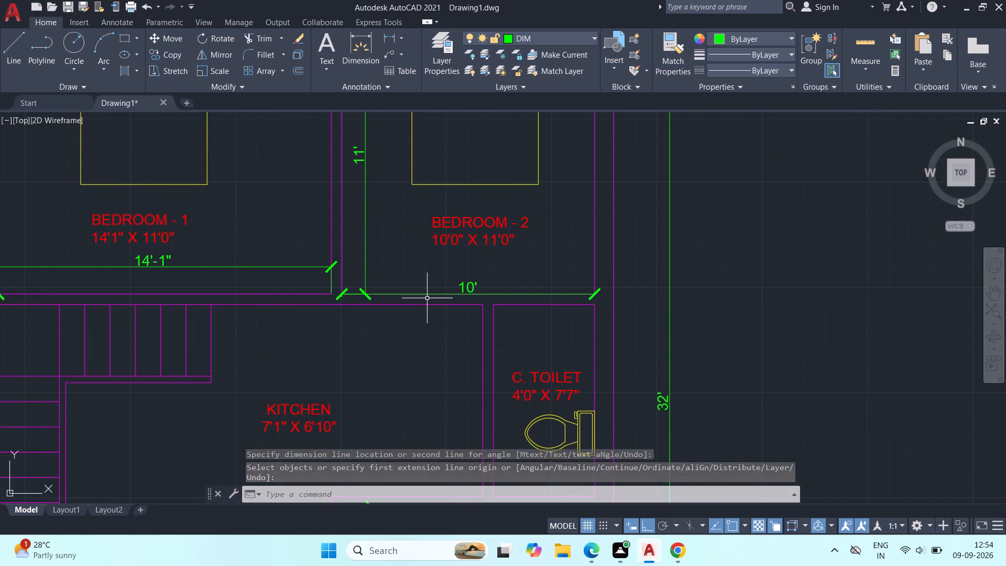
{"action": "key", "text": "Escape"}
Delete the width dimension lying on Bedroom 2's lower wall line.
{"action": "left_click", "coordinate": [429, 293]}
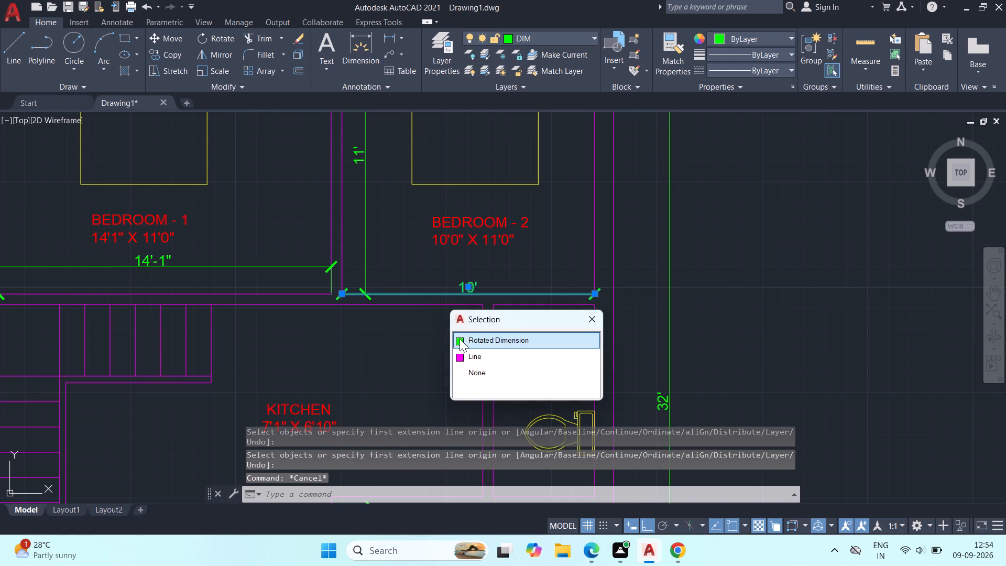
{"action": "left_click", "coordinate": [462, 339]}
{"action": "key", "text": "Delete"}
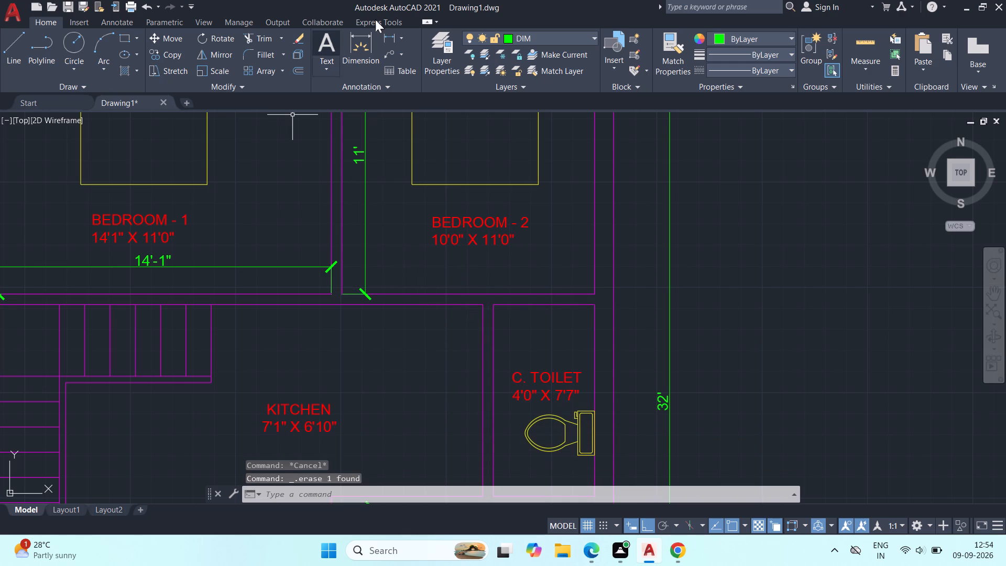
Dimension Bedroom 2's width between its lower inner corners, placing the dimension inside the room above the lower wall.
{"action": "left_click", "coordinate": [352, 40]}
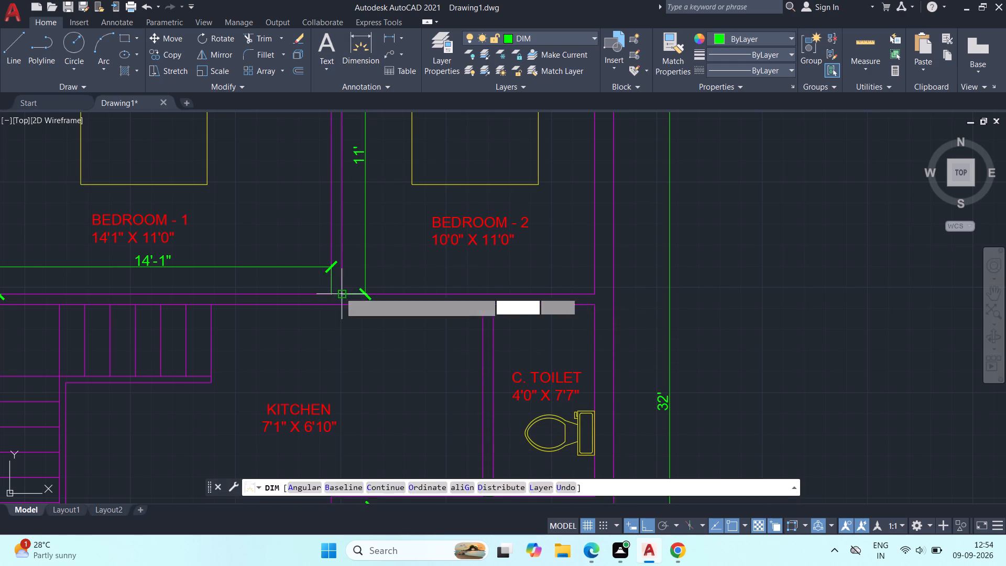
{"action": "left_click", "coordinate": [342, 297]}
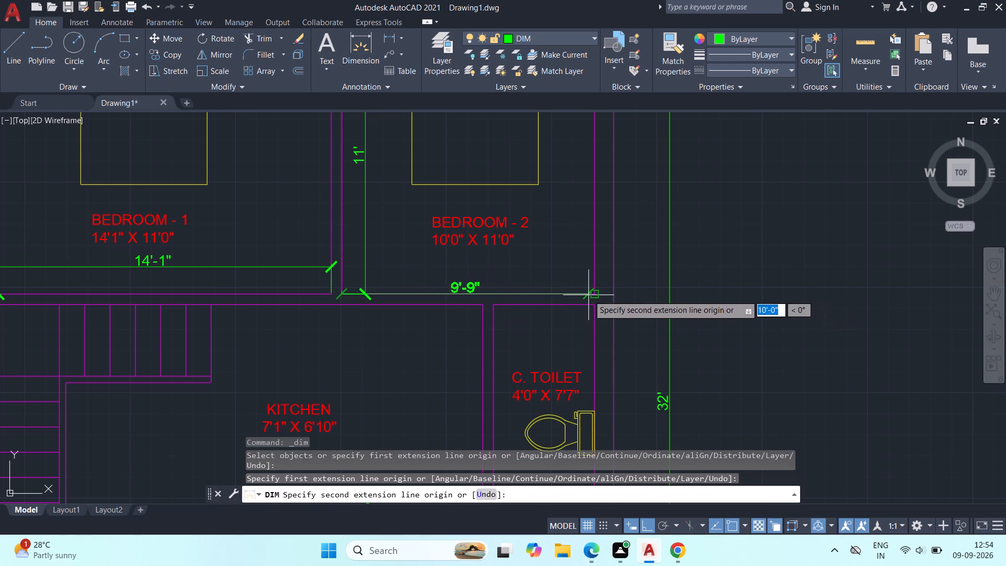
{"action": "left_click", "coordinate": [595, 295]}
{"action": "left_click", "coordinate": [593, 275]}
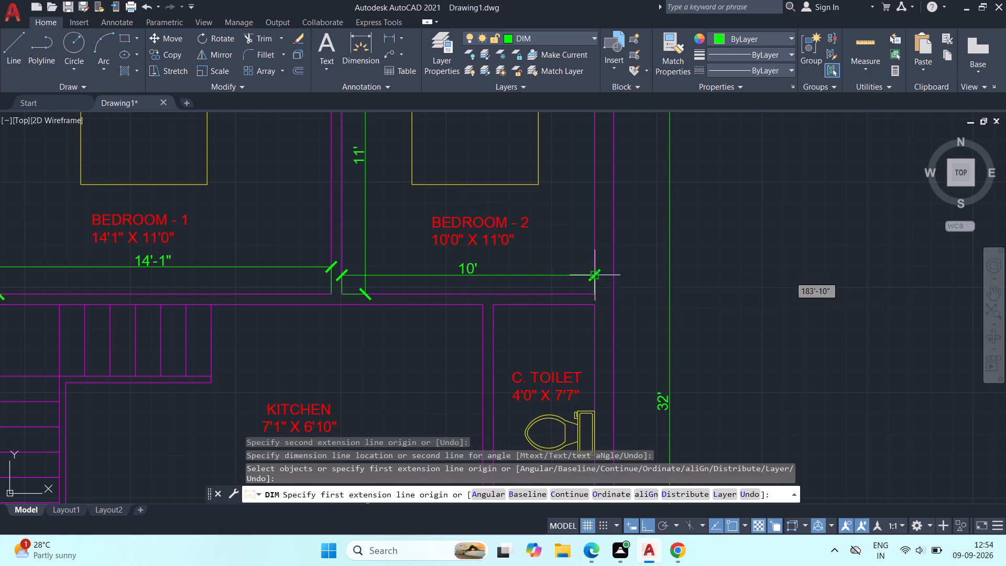
{"action": "key", "text": "Escape"}
{"action": "key", "text": "Escape"}
Dimension the common toilet's width between its upper inner corners, placing the dimension just inside the room above the label.
{"action": "scroll", "coordinate": [711, 294], "scroll_direction": "down", "scroll_amount": 1}
{"action": "middle_click_drag", "start_coordinate": [725, 307], "coordinate": [748, 354]}
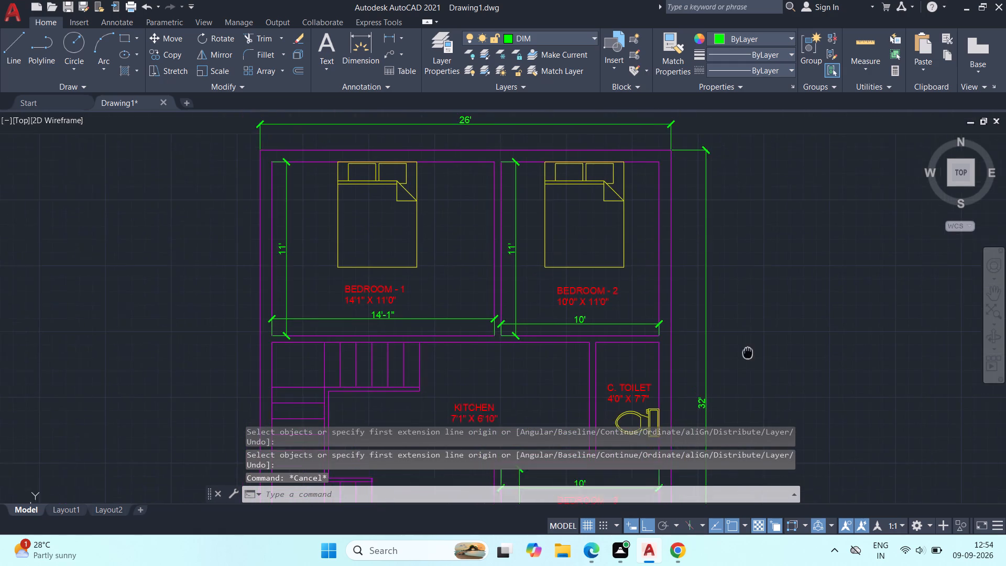
{"action": "middle_click_drag", "start_coordinate": [748, 354], "coordinate": [750, 357]}
{"action": "scroll", "coordinate": [750, 336], "scroll_direction": "down", "scroll_amount": 1}
{"action": "middle_click_drag", "start_coordinate": [760, 353], "coordinate": [640, 123]}
{"action": "scroll", "coordinate": [639, 141], "scroll_direction": "up", "scroll_amount": 1}
{"action": "middle_click_drag", "start_coordinate": [636, 148], "coordinate": [627, 197]}
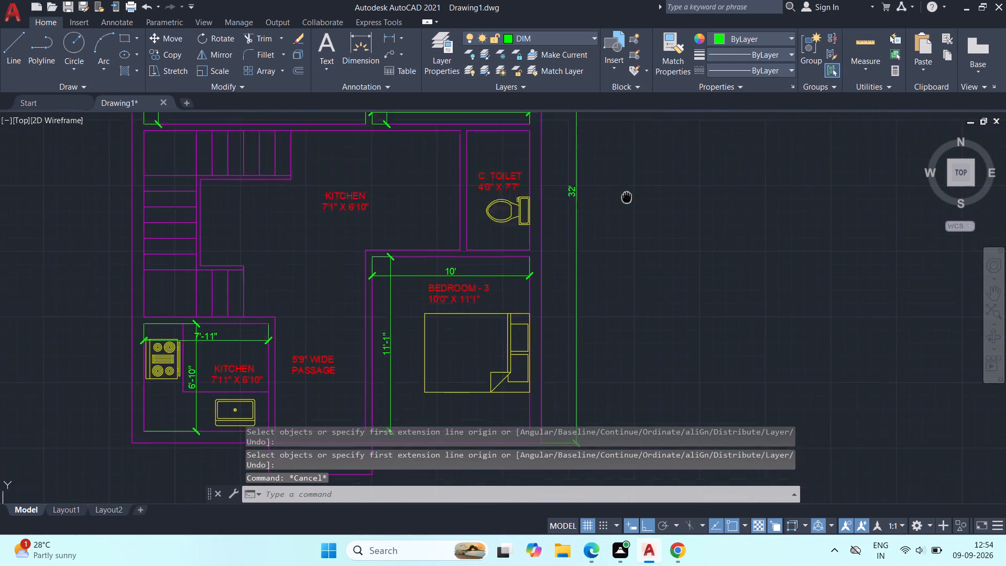
{"action": "middle_click_drag", "start_coordinate": [627, 197], "coordinate": [620, 302]}
{"action": "left_click", "coordinate": [360, 42]}
{"action": "scroll", "coordinate": [516, 374], "scroll_direction": "up", "scroll_amount": 1}
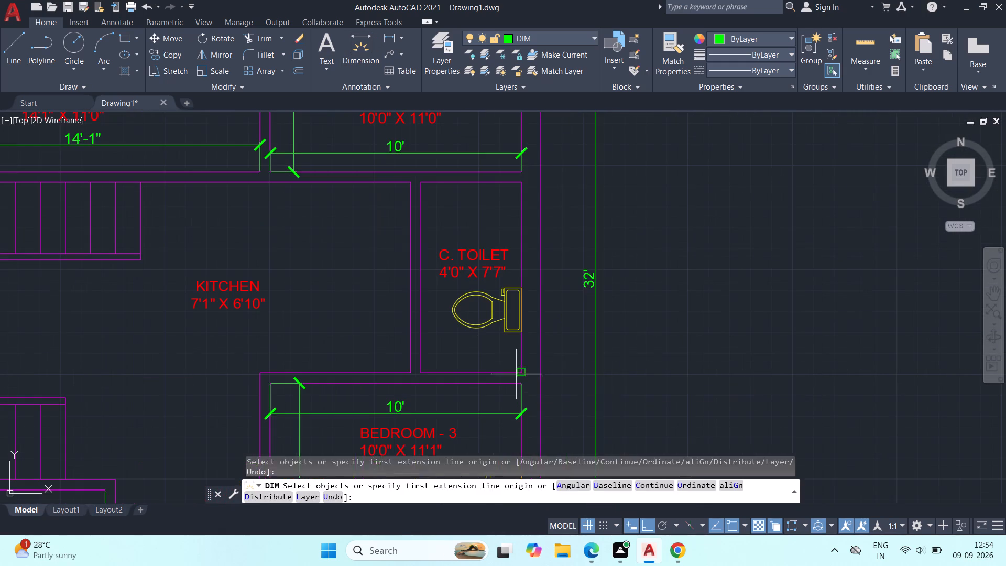
{"action": "left_click", "coordinate": [421, 184]}
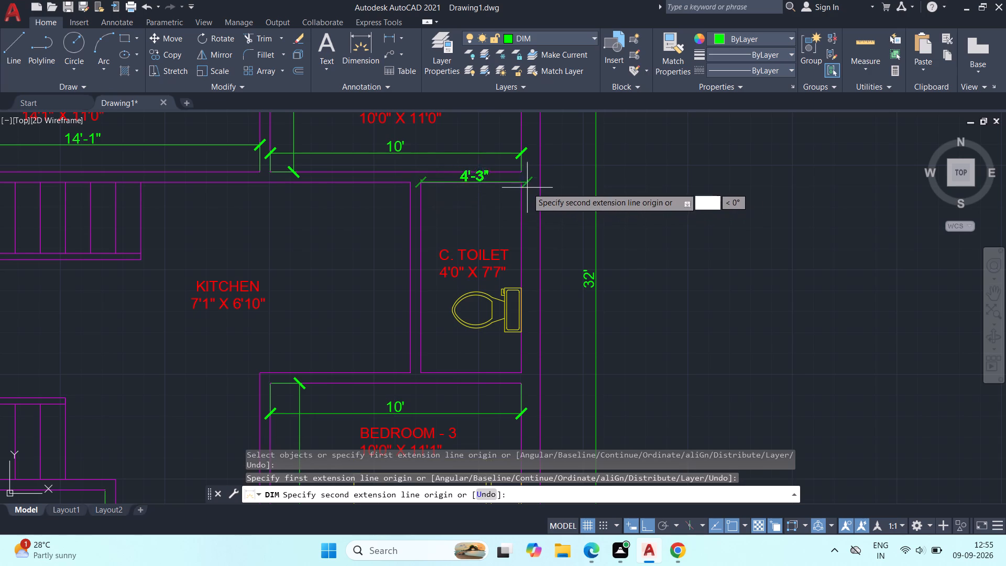
{"action": "left_click", "coordinate": [521, 181]}
{"action": "left_click", "coordinate": [513, 205]}
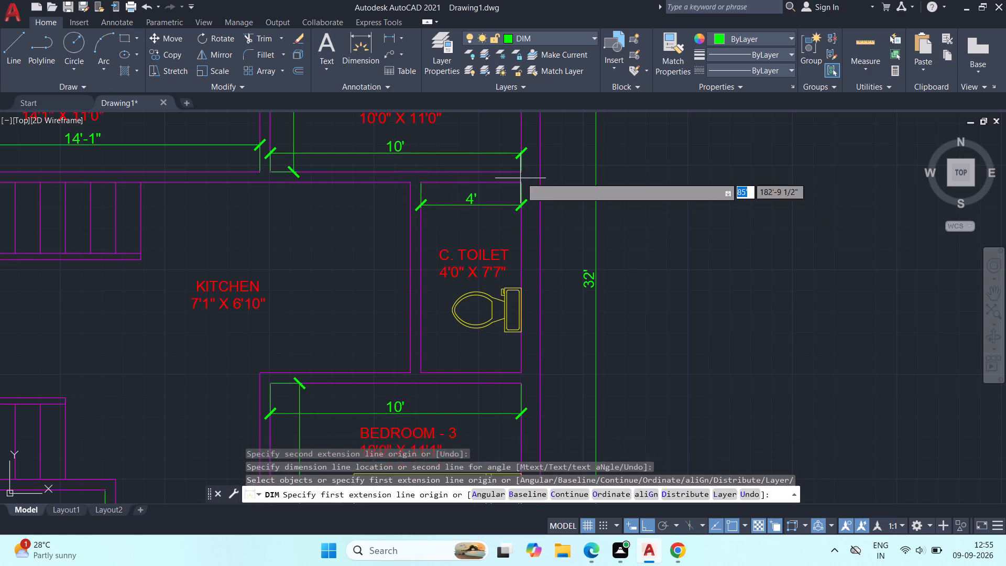
Dimension the common toilet's depth along the wall opposite the cistern, placing the dimension just inside the room.
{"action": "left_click", "coordinate": [422, 182]}
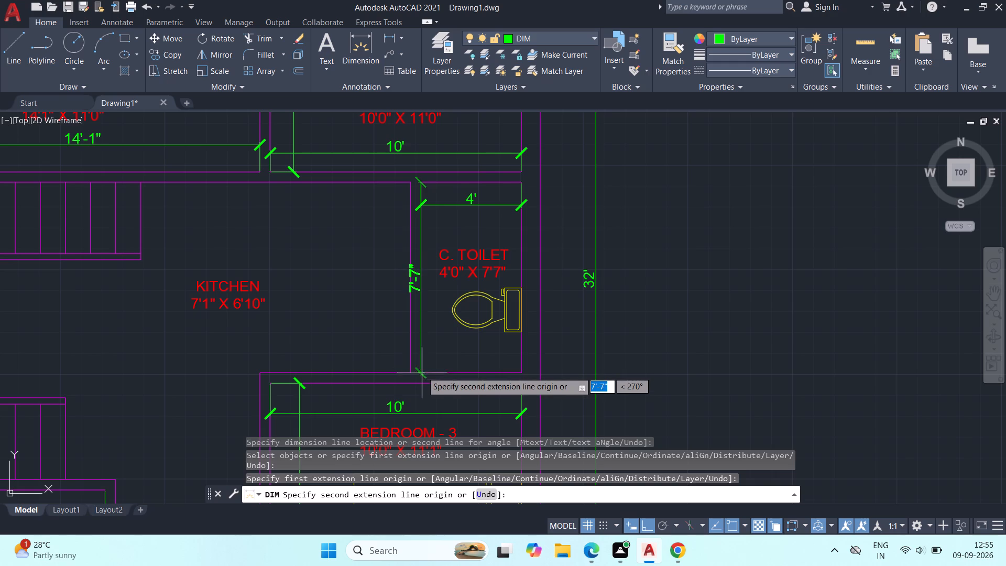
{"action": "left_click", "coordinate": [422, 372]}
{"action": "left_click", "coordinate": [436, 364]}
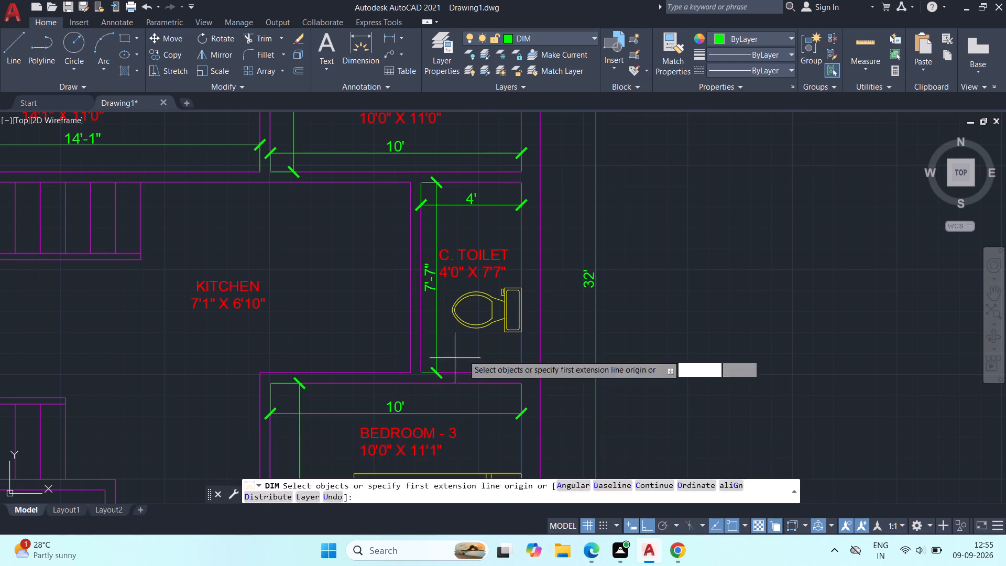
{"action": "key", "text": "Escape"}
{"action": "scroll", "coordinate": [462, 353], "scroll_direction": "up", "scroll_amount": 1}
{"action": "middle_click_drag", "start_coordinate": [463, 353], "coordinate": [471, 358]}
{"action": "key", "text": "Escape"}
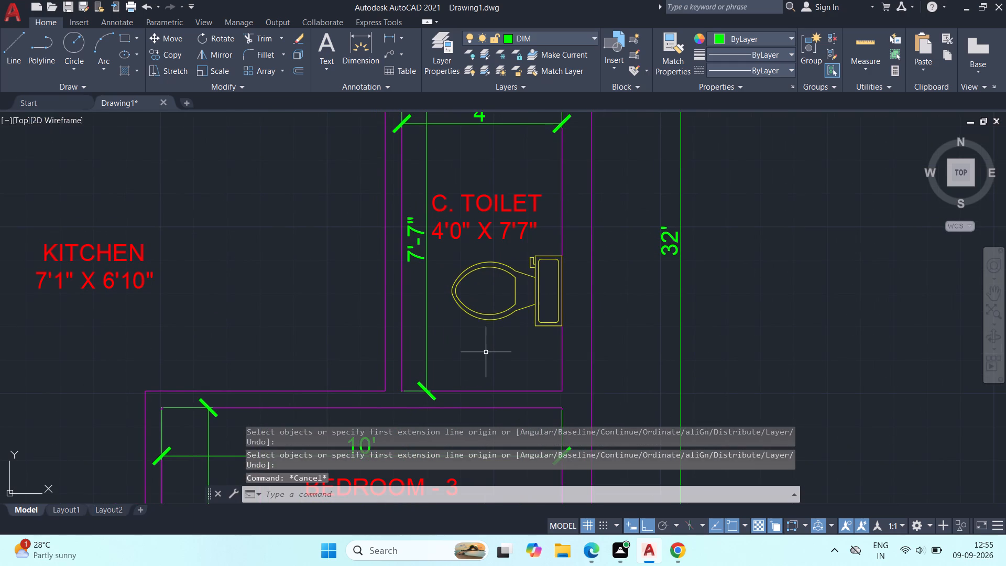
Move the C. TOILET room label slightly away from the 7'-7" depth dimension, toward the cistern wall.
{"action": "middle_click_drag", "start_coordinate": [487, 360], "coordinate": [497, 386]}
{"action": "left_click", "coordinate": [507, 251]}
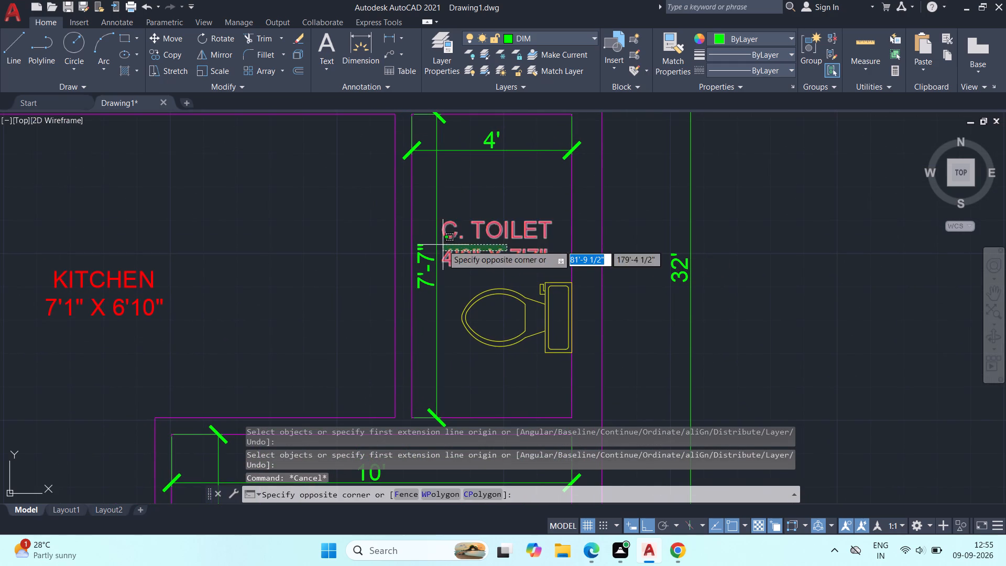
{"action": "left_click", "coordinate": [443, 245]}
{"action": "key", "text": "m"}
{"action": "key", "text": "space"}
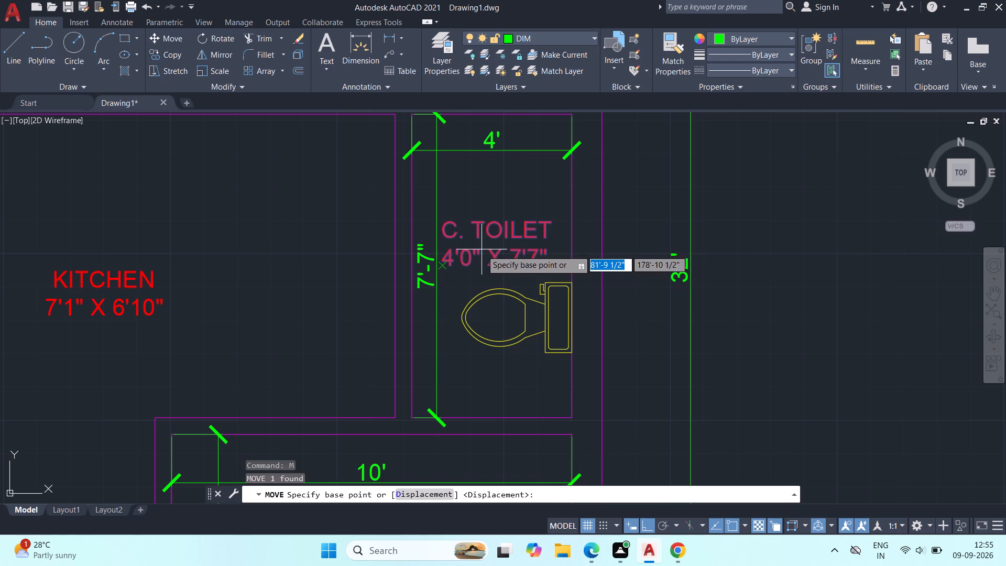
{"action": "left_click", "coordinate": [482, 250]}
{"action": "left_click", "coordinate": [493, 252]}
On the walls layer, draw a three-segment travel line through the middle of all stair flights, from the lower flight's end riser past the upper flight's.
{"action": "scroll", "coordinate": [576, 276], "scroll_direction": "down", "scroll_amount": 3}
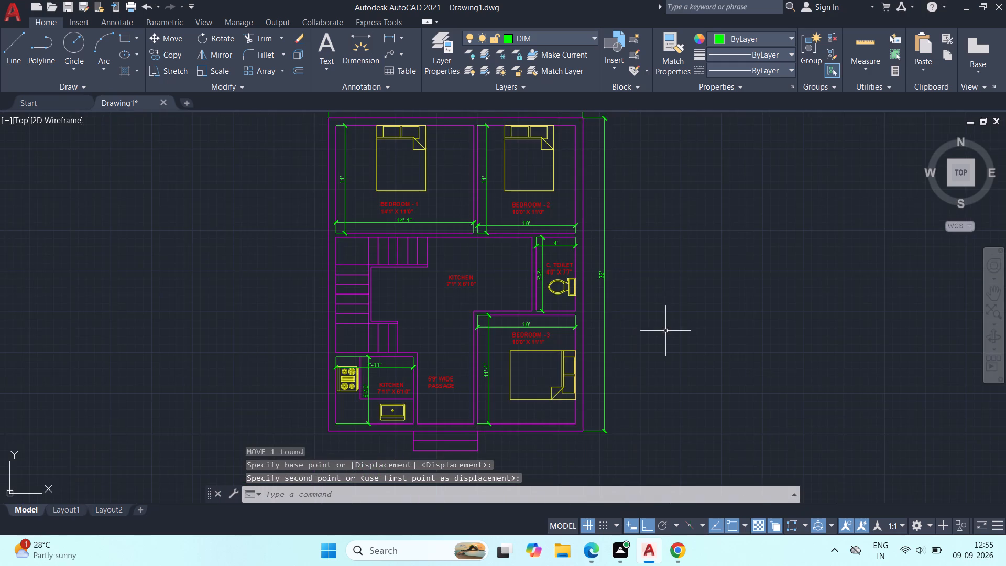
{"action": "middle_click_drag", "start_coordinate": [667, 333], "coordinate": [675, 286]}
{"action": "middle_click_drag", "start_coordinate": [642, 265], "coordinate": [641, 358]}
{"action": "middle_click_drag", "start_coordinate": [640, 355], "coordinate": [592, 295]}
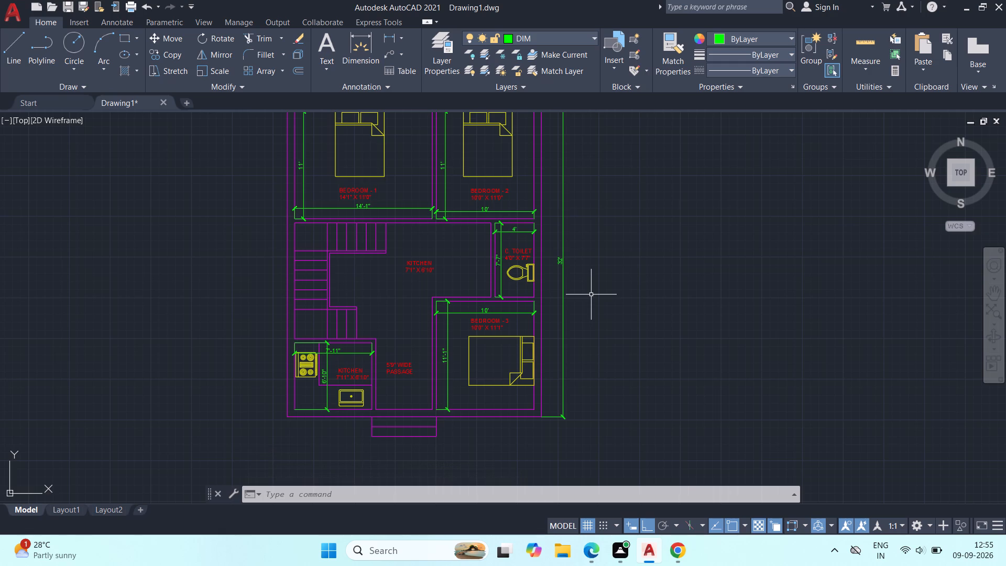
{"action": "scroll", "coordinate": [323, 325], "scroll_direction": "up", "scroll_amount": 2}
{"action": "middle_click_drag", "start_coordinate": [404, 280], "coordinate": [479, 354]}
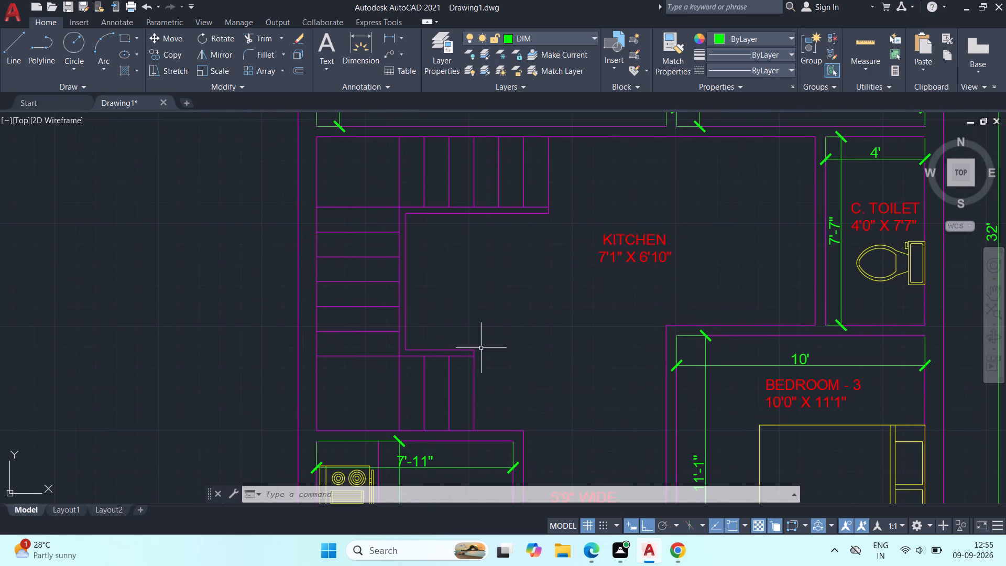
{"action": "left_click", "coordinate": [554, 37]}
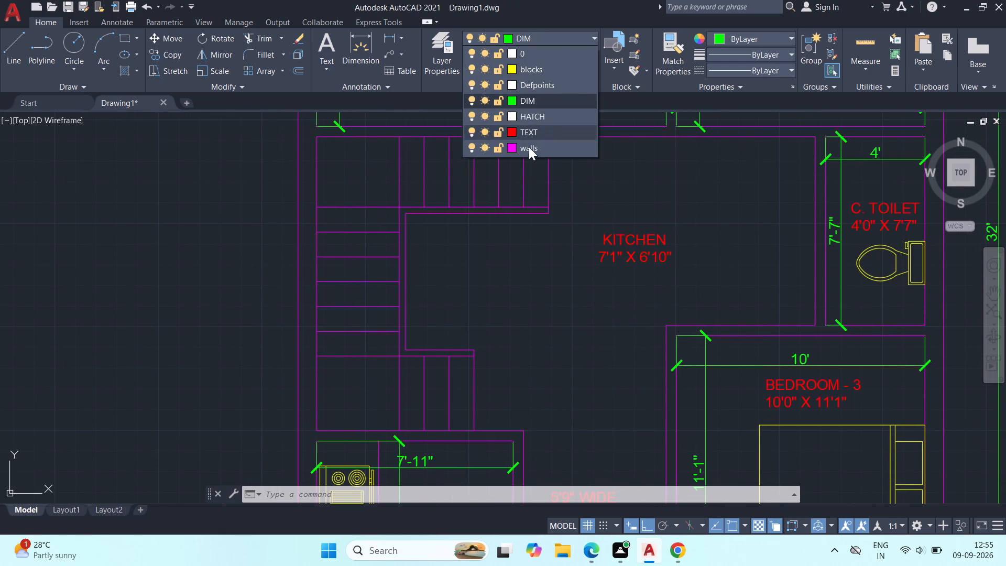
{"action": "left_click", "coordinate": [529, 147]}
{"action": "key", "text": "l"}
{"action": "key", "text": "space"}
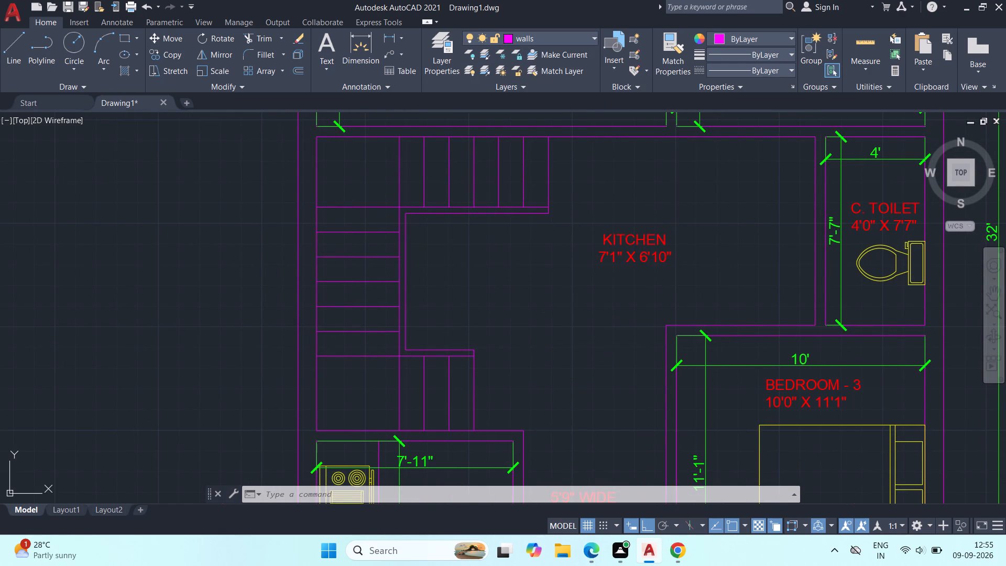
{"action": "left_click", "coordinate": [477, 395]}
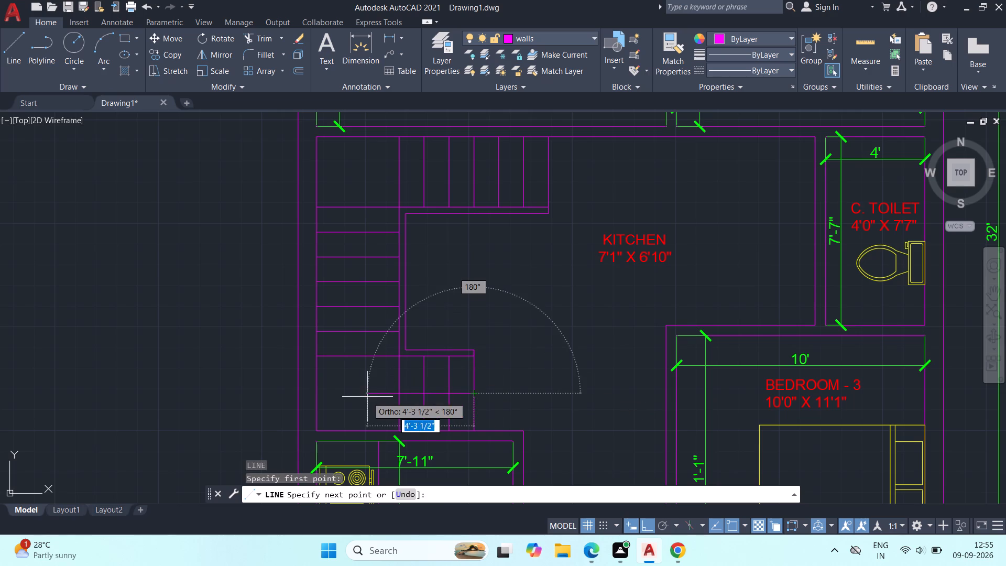
{"action": "left_click", "coordinate": [356, 398]}
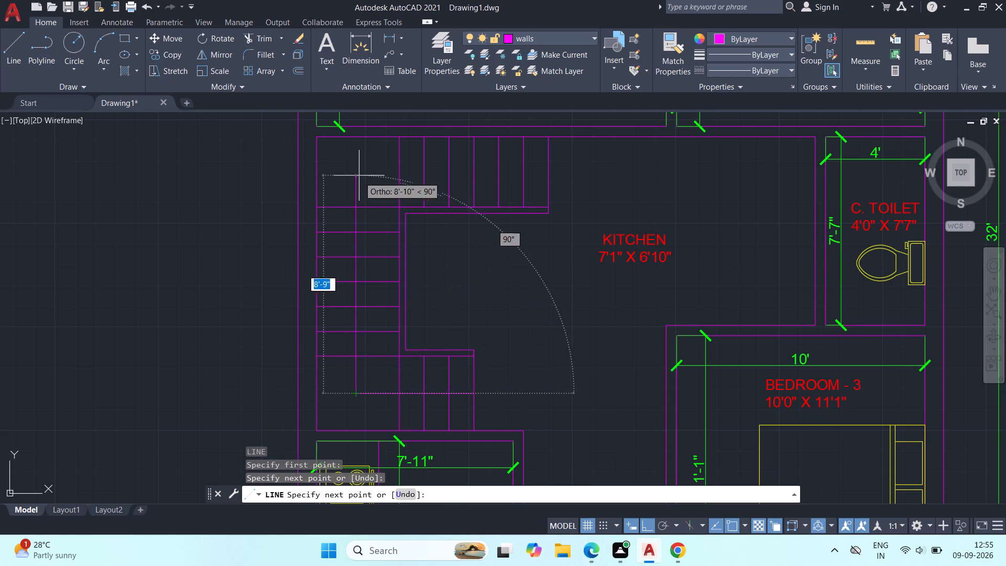
{"action": "left_click", "coordinate": [357, 169]}
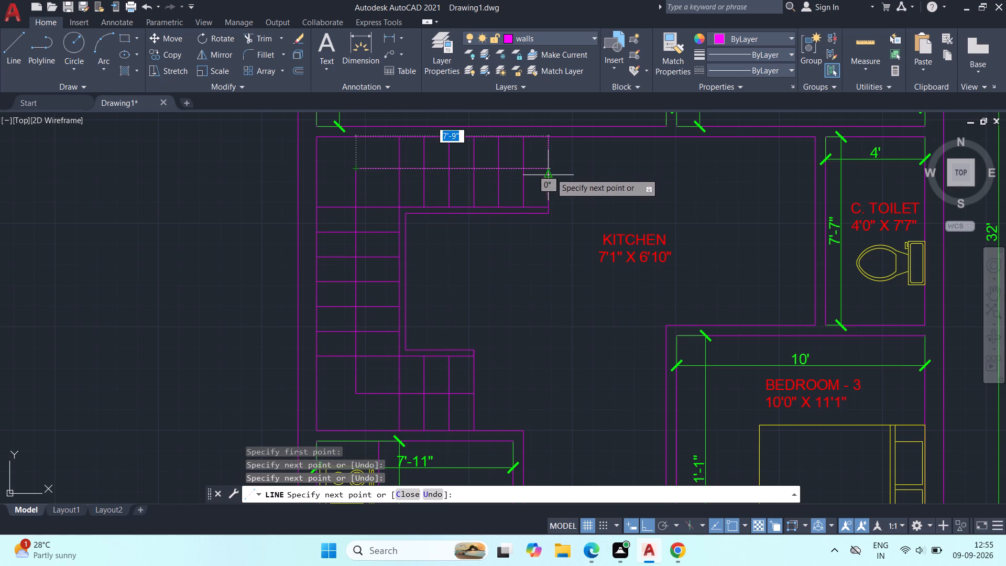
{"action": "left_click", "coordinate": [604, 171]}
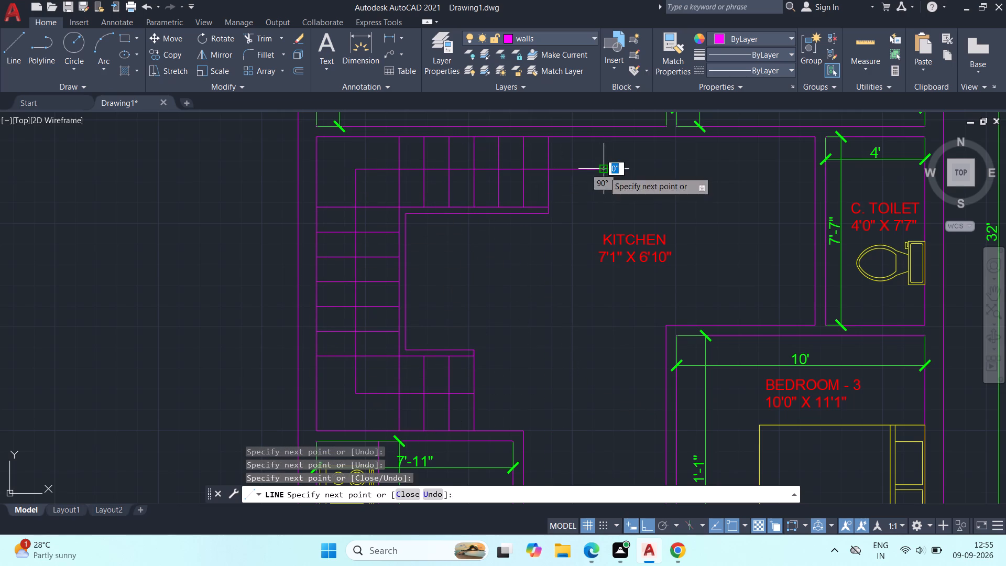
{"action": "key", "text": "Escape"}
Trim the part of the stair travel line that extends beyond the upper flight's end riser.
{"action": "type", "text": "TR"}
{"action": "key", "text": "space"}
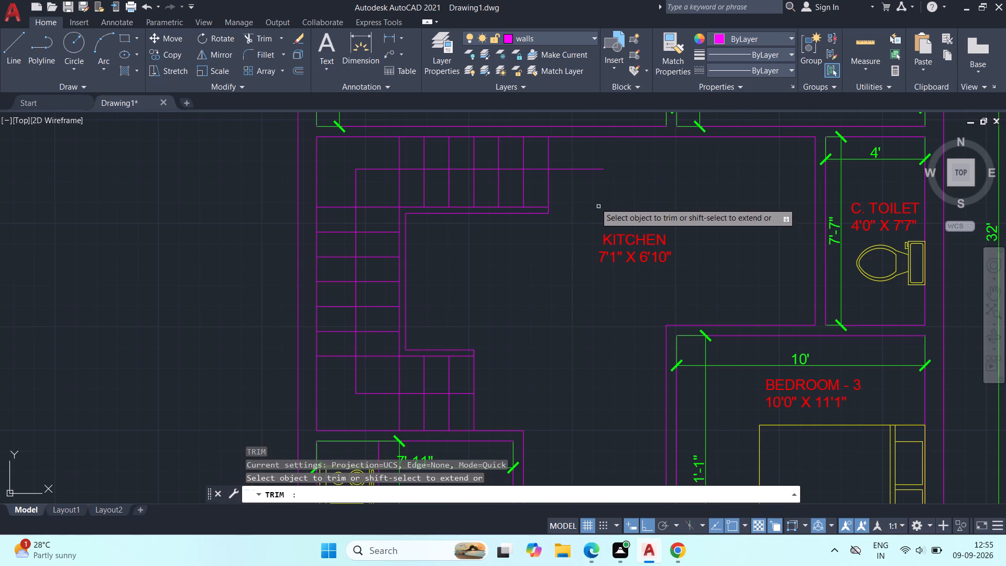
{"action": "left_click", "coordinate": [579, 183]}
{"action": "left_click", "coordinate": [576, 156]}
{"action": "key", "text": "Escape"}
Copy the KITCHEN label from the open area beside the stair to just outside the lower flight's end riser, with ortho off.
{"action": "middle_click_drag", "start_coordinate": [500, 385], "coordinate": [447, 357]}
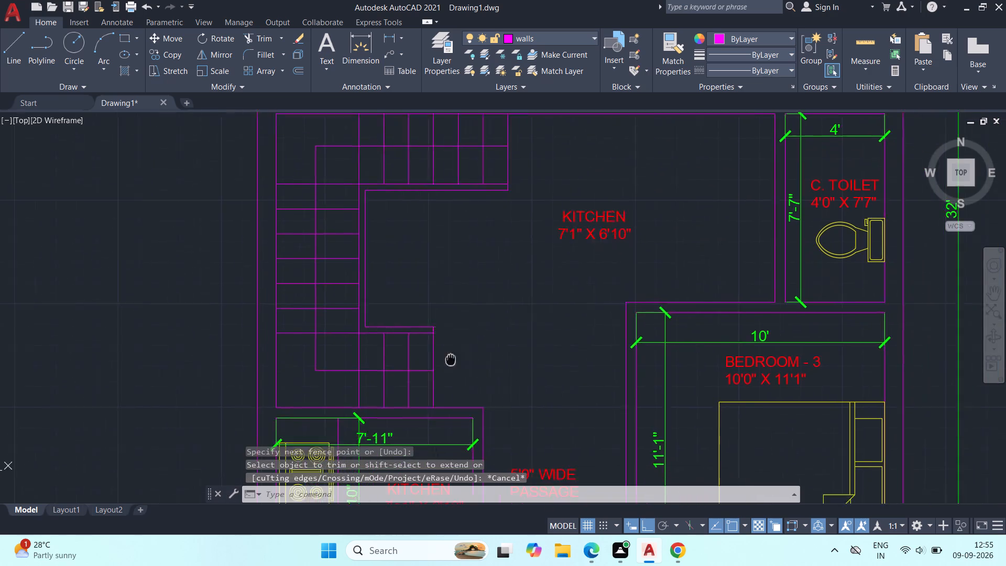
{"action": "middle_click_drag", "start_coordinate": [447, 357], "coordinate": [413, 348]}
{"action": "scroll", "coordinate": [427, 355], "scroll_direction": "up", "scroll_amount": 1}
{"action": "middle_click_drag", "start_coordinate": [427, 355], "coordinate": [373, 377]}
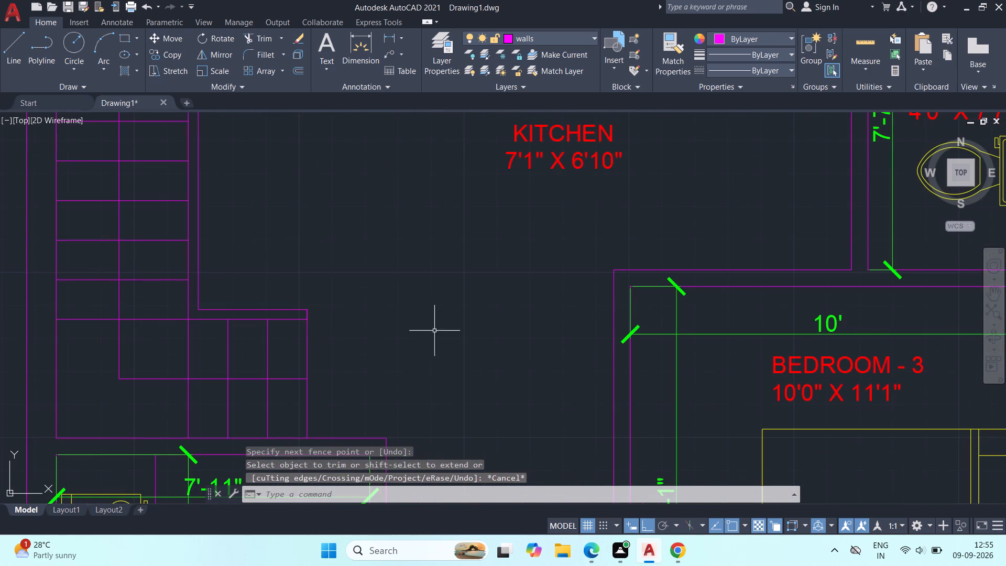
{"action": "left_click", "coordinate": [575, 153]}
{"action": "type", "text": "CO"}
{"action": "key", "text": "space"}
{"action": "left_click", "coordinate": [574, 148]}
{"action": "middle_click_drag", "start_coordinate": [329, 368], "coordinate": [345, 318]}
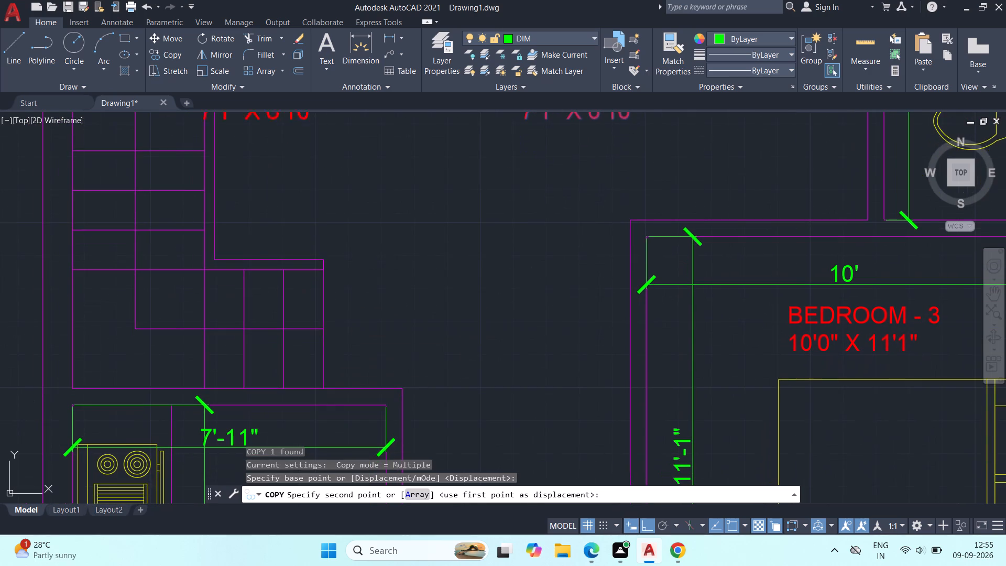
{"action": "left_click", "coordinate": [642, 524]}
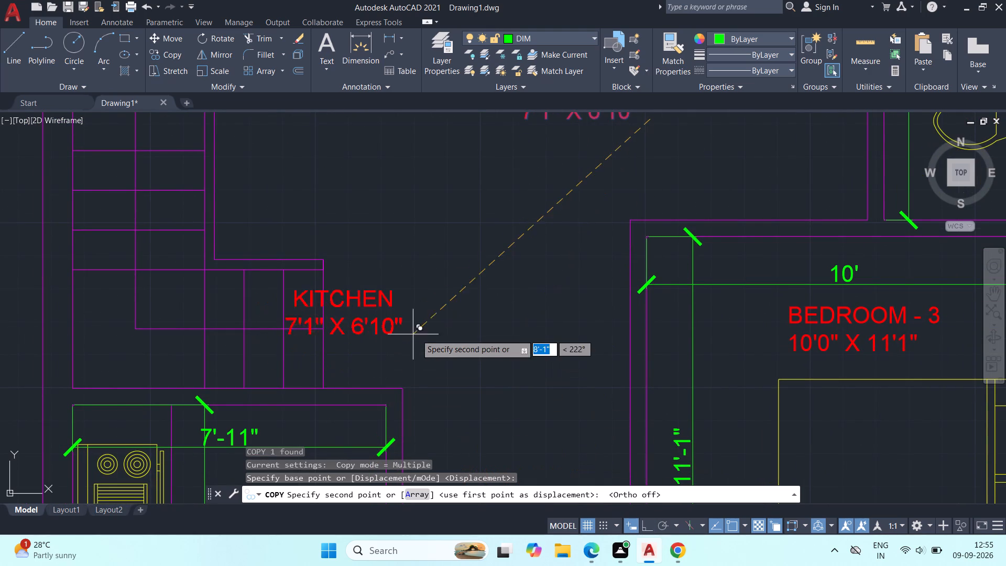
{"action": "left_click", "coordinate": [461, 351]}
{"action": "key", "text": "Escape"}
Replace the copied label's text with UP and narrow its text frame to fit.
{"action": "scroll", "coordinate": [421, 347], "scroll_direction": "up", "scroll_amount": 2}
{"action": "double_click", "coordinate": [420, 345]}
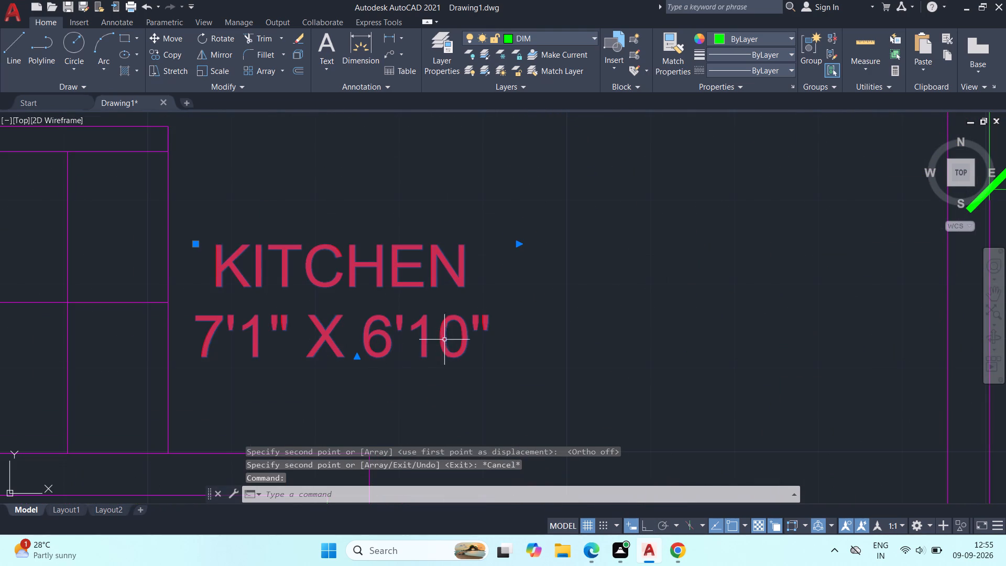
{"action": "double_click", "coordinate": [442, 339]}
{"action": "double_click", "coordinate": [410, 343]}
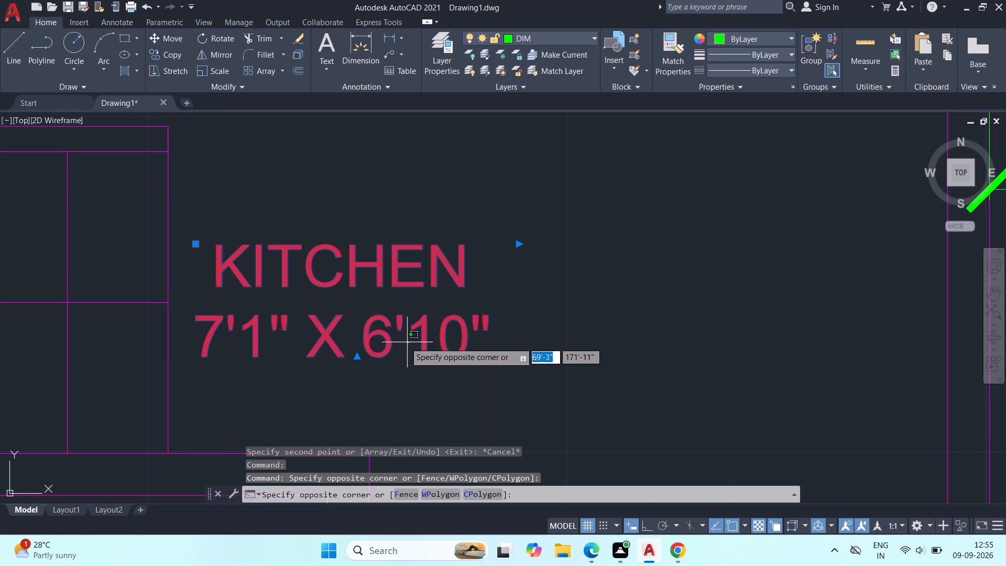
{"action": "double_click", "coordinate": [357, 343]}
{"action": "double_click", "coordinate": [381, 341]}
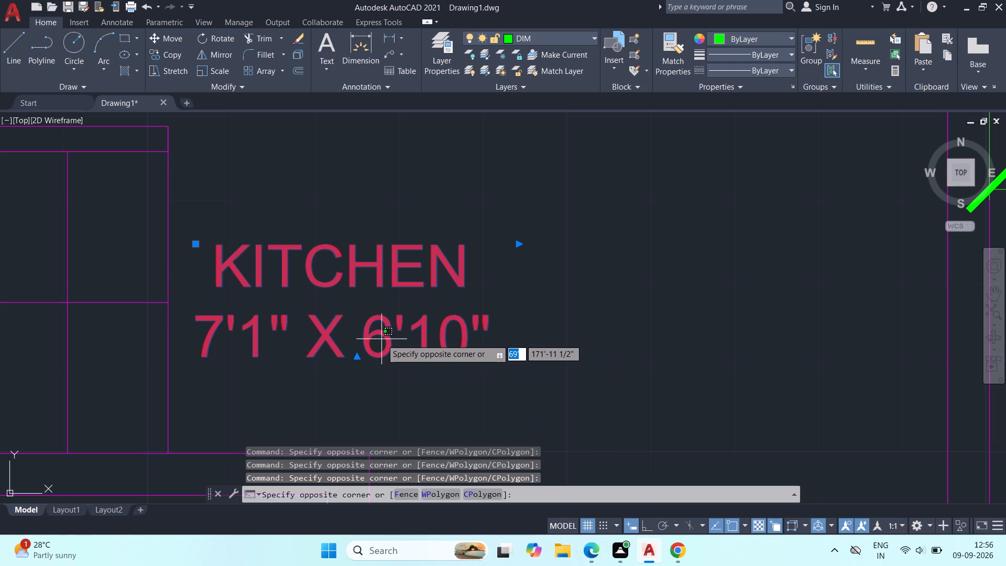
{"action": "left_click", "coordinate": [388, 330]}
{"action": "double_click", "coordinate": [446, 341]}
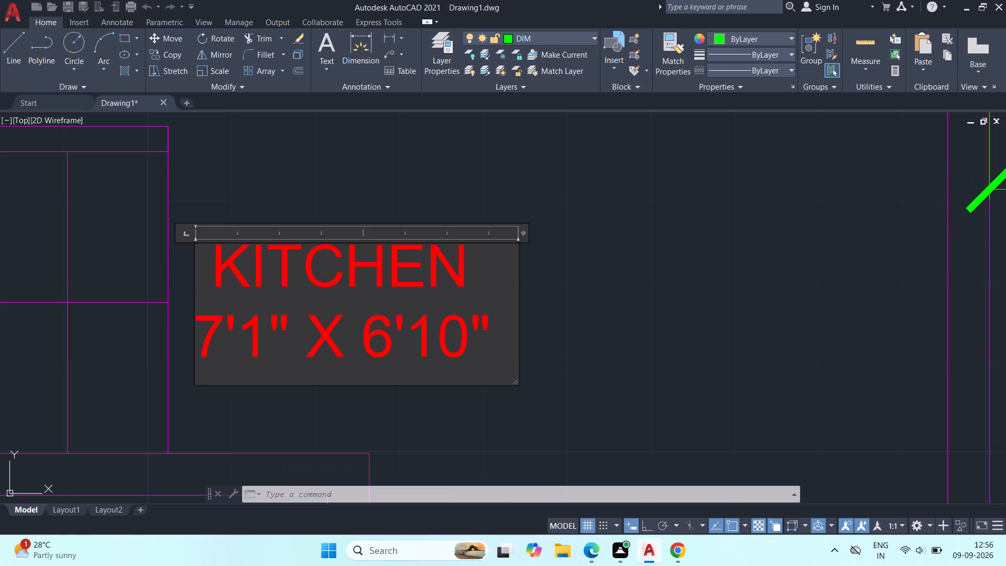
{"action": "left_click", "coordinate": [488, 336]}
{"action": "key", "text": "BackSpace"}
{"action": "key", "text": "BackSpace"}
{"action": "key", "text": "BackSpace"}
{"action": "key", "text": "BackSpace"}
{"action": "key", "text": "BackSpace"}
{"action": "key", "text": "BackSpace"}
{"action": "key", "text": "BackSpace"}
{"action": "key", "text": "BackSpace"}
{"action": "key", "text": "BackSpace"}
{"action": "key", "text": "BackSpace"}
{"action": "key", "text": "BackSpace"}
{"action": "key", "text": "BackSpace"}
{"action": "key", "text": "BackSpace"}
{"action": "key", "text": "BackSpace"}
{"action": "key", "text": "BackSpace"}
{"action": "key", "text": "BackSpace"}
{"action": "key", "text": "BackSpace"}
{"action": "key", "text": "BackSpace"}
{"action": "key", "text": "BackSpace"}
{"action": "key", "text": "BackSpace"}
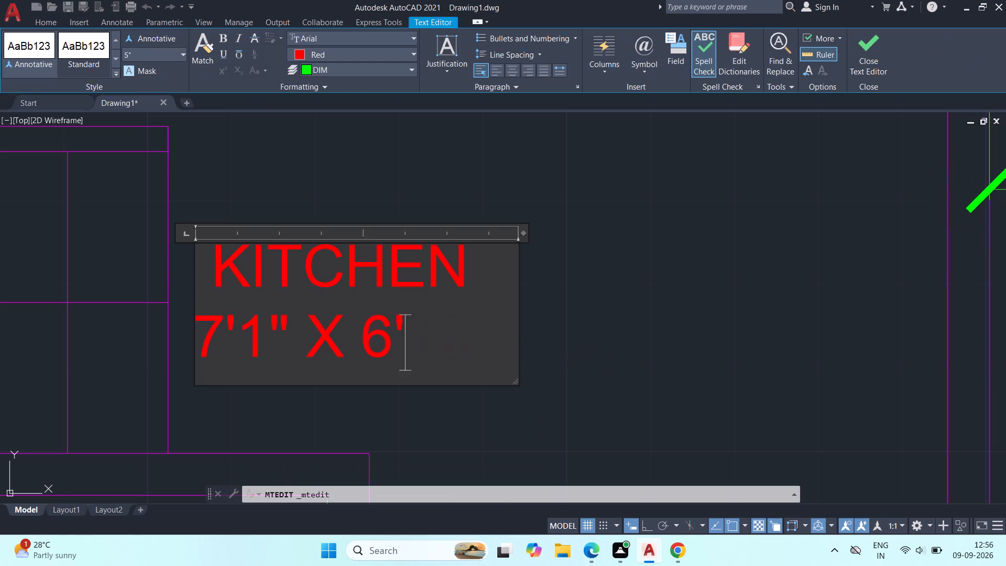
{"action": "type", "text": "UP"}
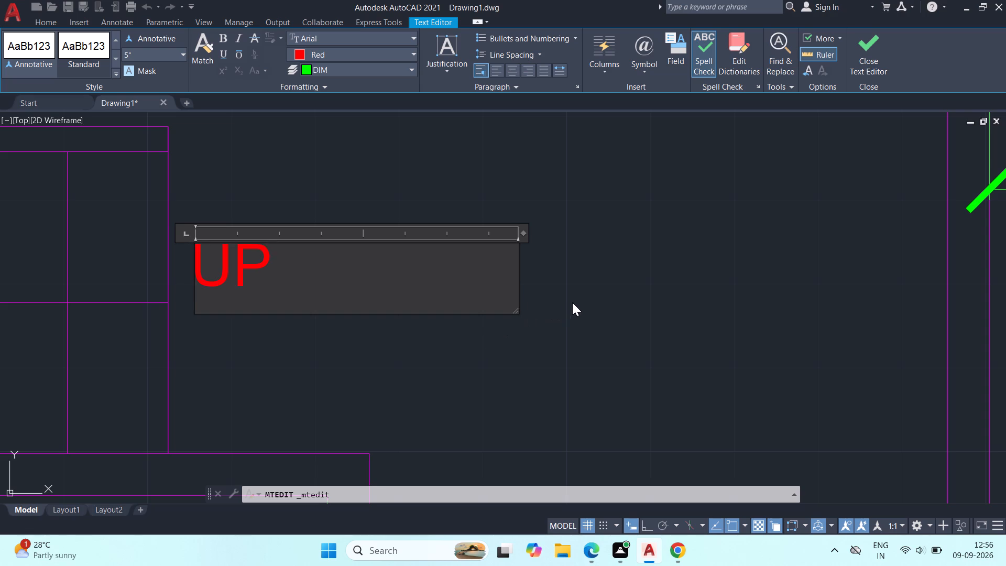
{"action": "left_click_drag", "start_coordinate": [517, 270], "coordinate": [260, 298]}
{"action": "left_click", "coordinate": [208, 339]}
Move the UP label slightly down to line up with the start of the stair travel line.
{"action": "middle_click_drag", "start_coordinate": [254, 351], "coordinate": [382, 359]}
{"action": "left_click", "coordinate": [336, 292]}
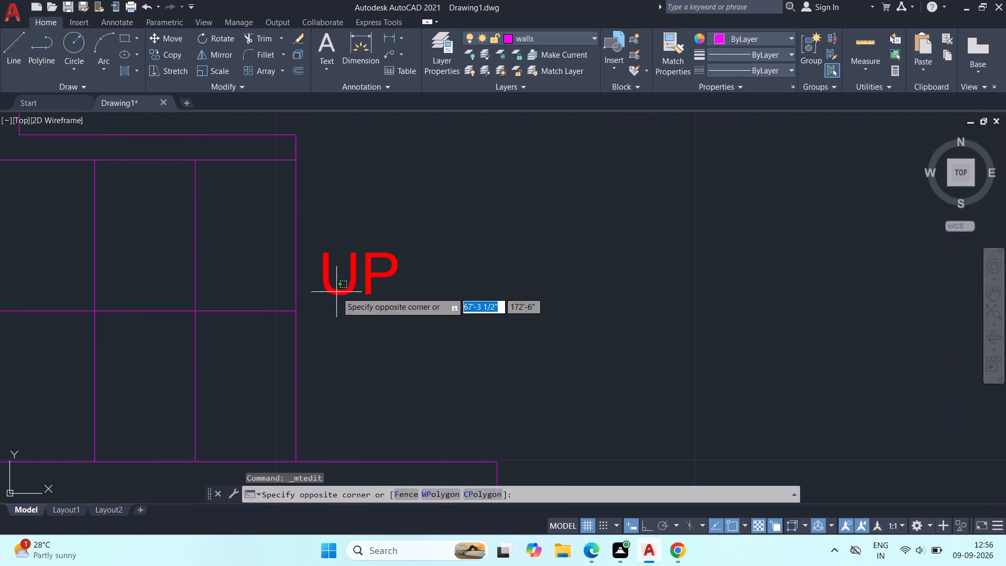
{"action": "left_click", "coordinate": [369, 247]}
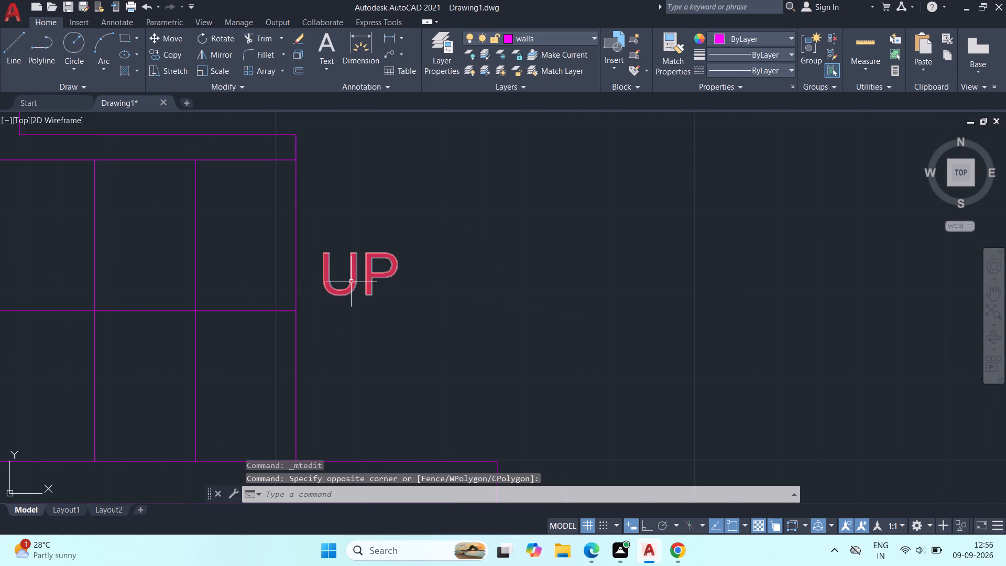
{"action": "left_click", "coordinate": [351, 281]}
{"action": "key", "text": "m"}
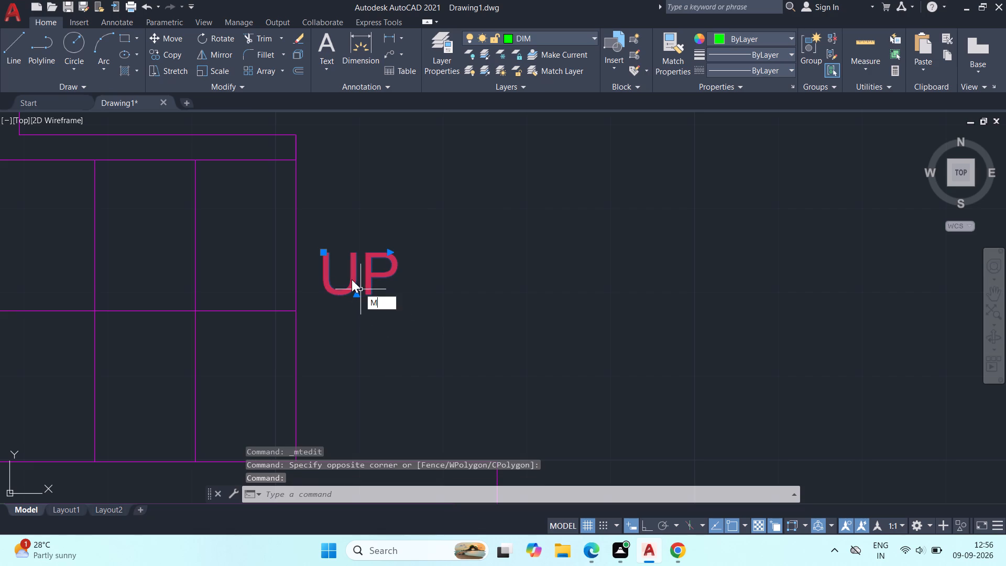
{"action": "left_click", "coordinate": [352, 279]}
{"action": "type", "text": "M"}
{"action": "key", "text": "space"}
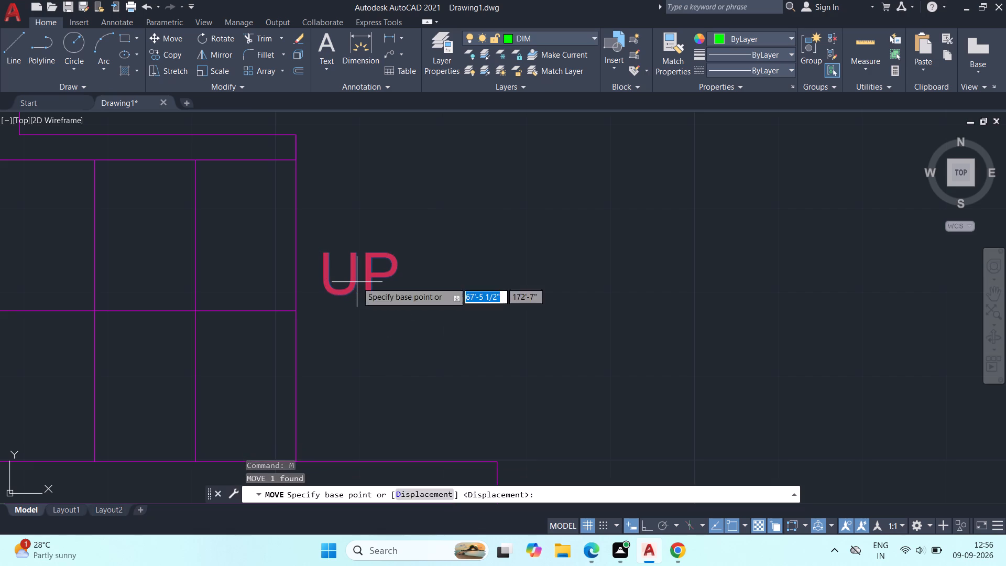
{"action": "left_click", "coordinate": [357, 282]}
{"action": "left_click", "coordinate": [353, 313]}
Draw a small triangular arrowhead with lines on the upper flight, its tip at the travel line's end on the last riser.
{"action": "middle_click_drag", "start_coordinate": [420, 329], "coordinate": [573, 323]}
{"action": "scroll", "coordinate": [583, 330], "scroll_direction": "down", "scroll_amount": 1}
{"action": "middle_click_drag", "start_coordinate": [584, 335], "coordinate": [682, 496]}
{"action": "middle_click_drag", "start_coordinate": [643, 215], "coordinate": [621, 232]}
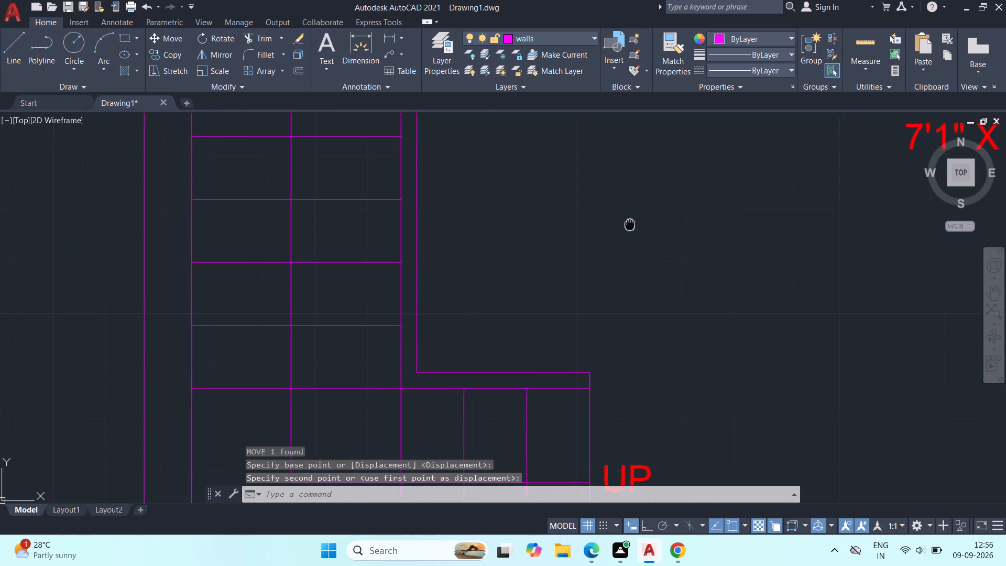
{"action": "middle_click_drag", "start_coordinate": [621, 232], "coordinate": [565, 462]}
{"action": "middle_click_drag", "start_coordinate": [465, 364], "coordinate": [468, 452]}
{"action": "middle_click_drag", "start_coordinate": [572, 414], "coordinate": [485, 405]}
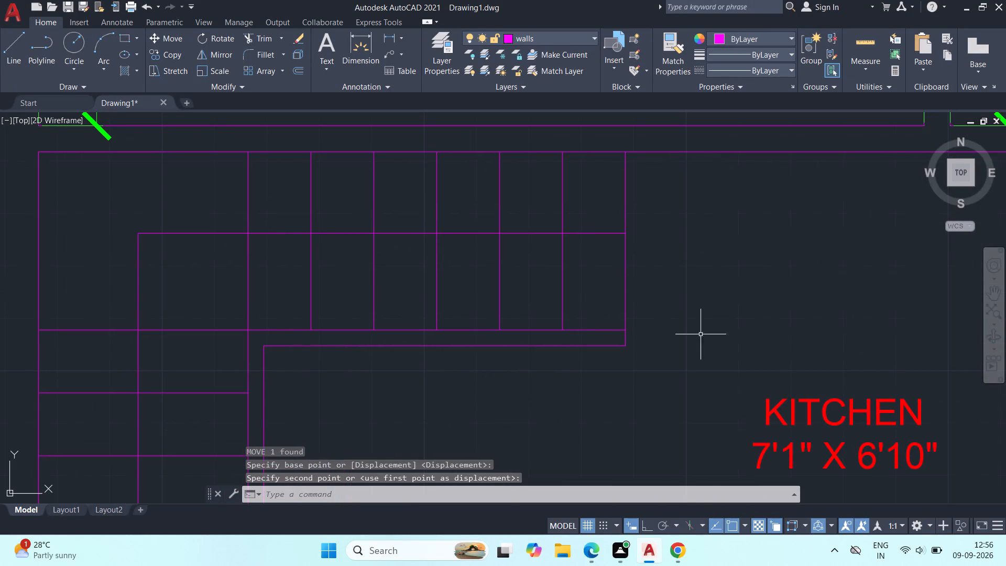
{"action": "key", "text": "l"}
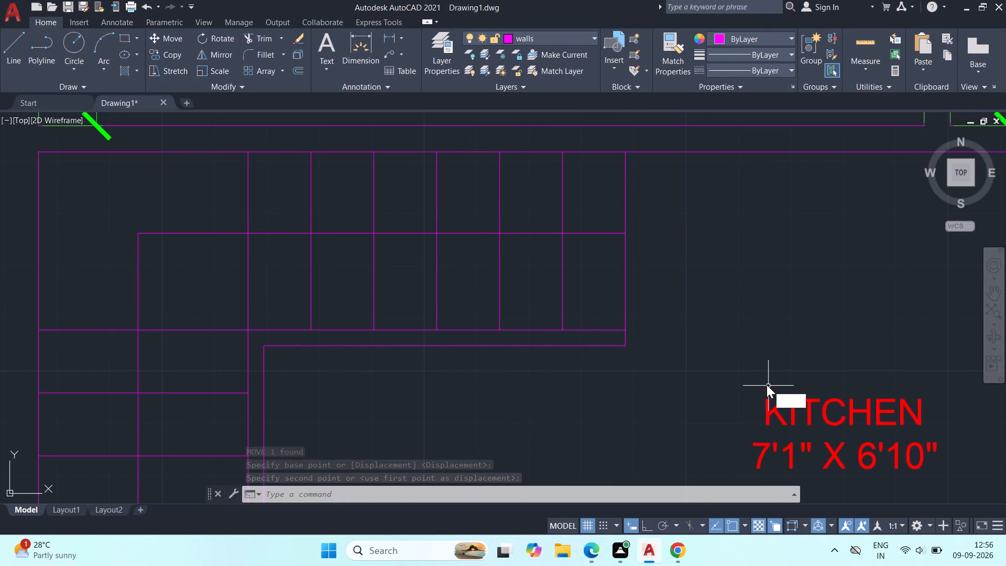
{"action": "key", "text": "space"}
{"action": "scroll", "coordinate": [631, 280], "scroll_direction": "up", "scroll_amount": 2}
{"action": "middle_click_drag", "start_coordinate": [665, 244], "coordinate": [625, 353]}
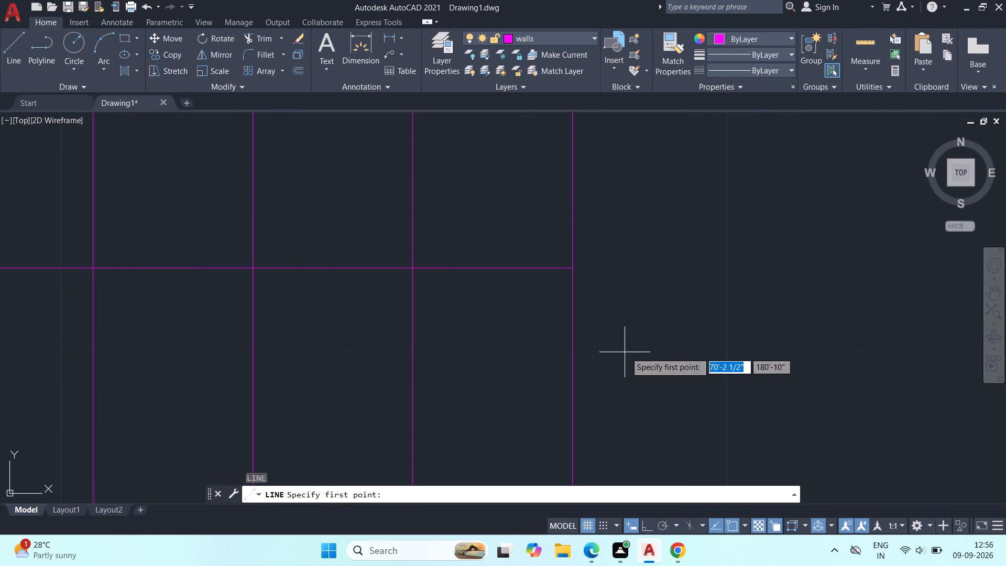
{"action": "left_click", "coordinate": [570, 269]}
{"action": "left_click", "coordinate": [502, 227]}
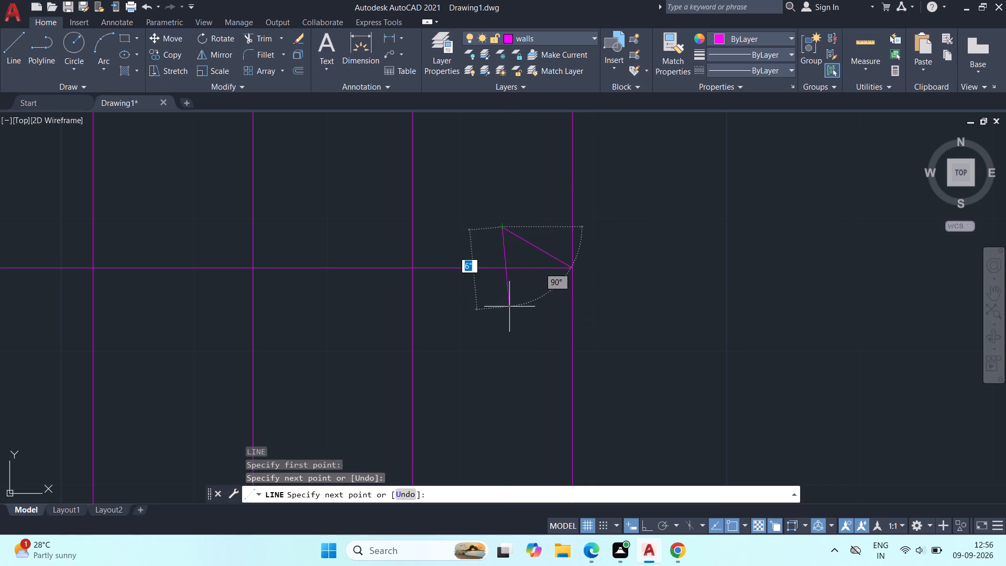
{"action": "left_click", "coordinate": [502, 315]}
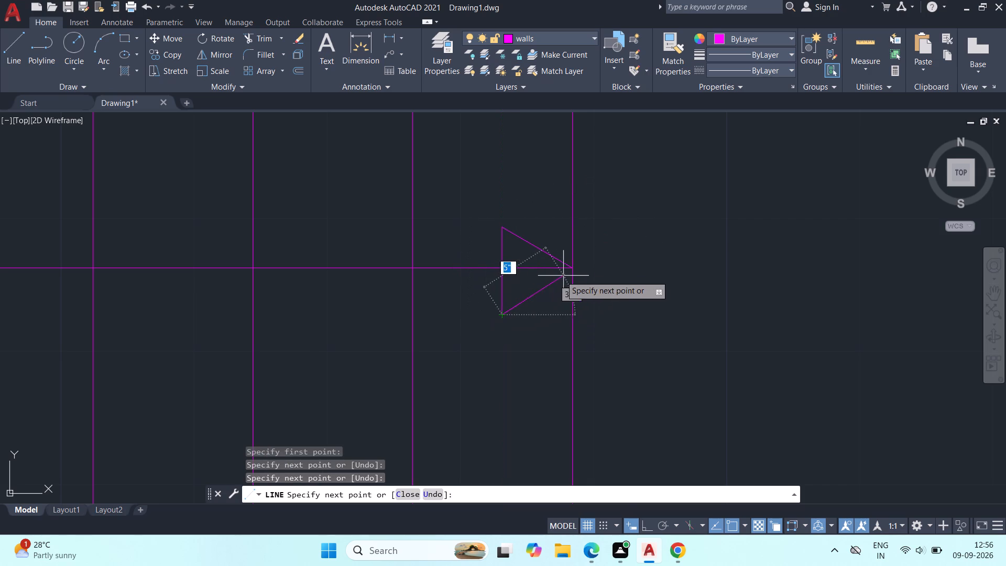
{"action": "left_click", "coordinate": [574, 267]}
{"action": "key", "text": "Escape"}
Draw a triangular line arrowhead on the lower flight's travel line, pointing away from UP with its tip on the first inner riser.
{"action": "middle_click_drag", "start_coordinate": [635, 356], "coordinate": [575, 92]}
{"action": "scroll", "coordinate": [577, 367], "scroll_direction": "down", "scroll_amount": 3}
{"action": "middle_click_drag", "start_coordinate": [517, 399], "coordinate": [677, 64]}
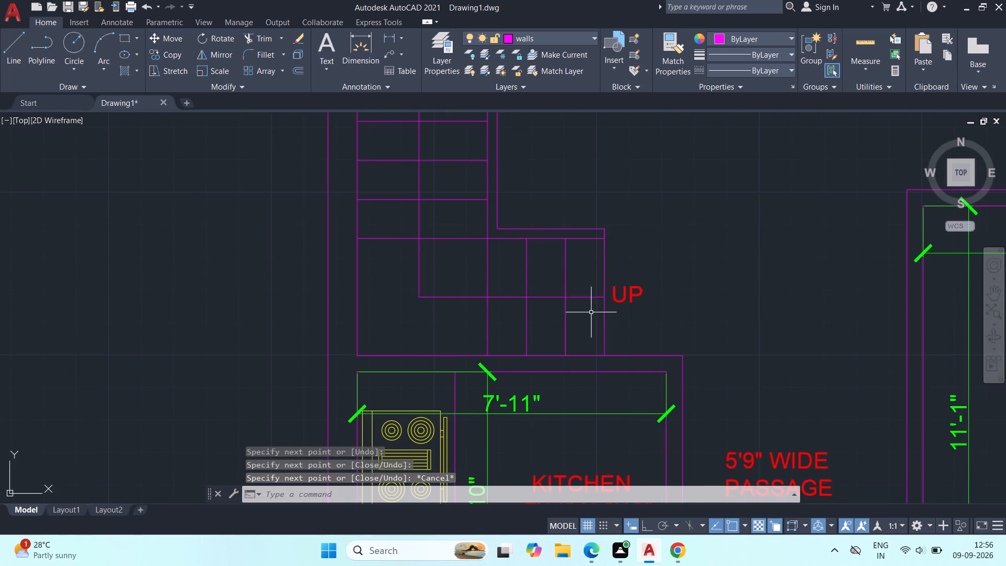
{"action": "scroll", "coordinate": [591, 315], "scroll_direction": "up", "scroll_amount": 2}
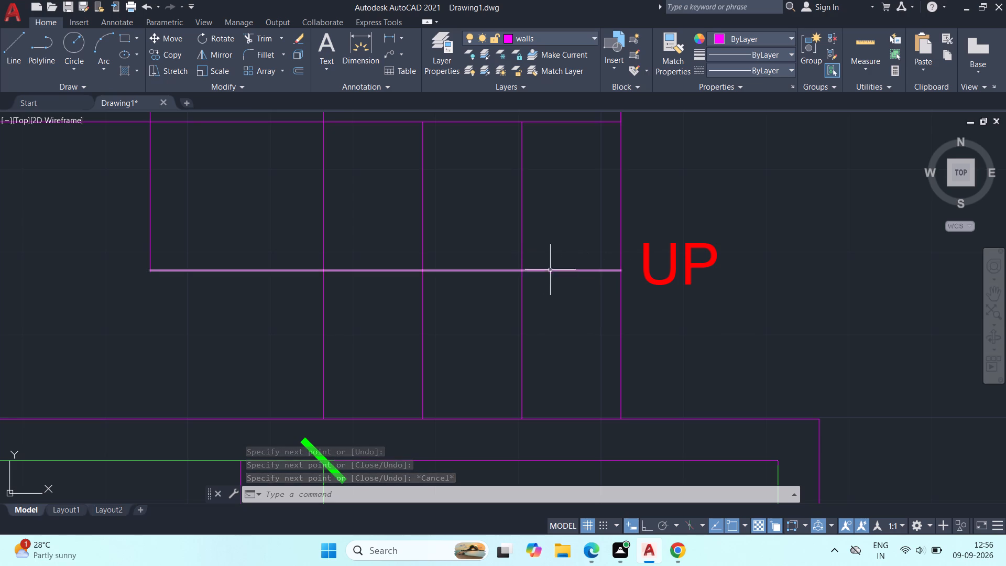
{"action": "scroll", "coordinate": [552, 274], "scroll_direction": "up", "scroll_amount": 1}
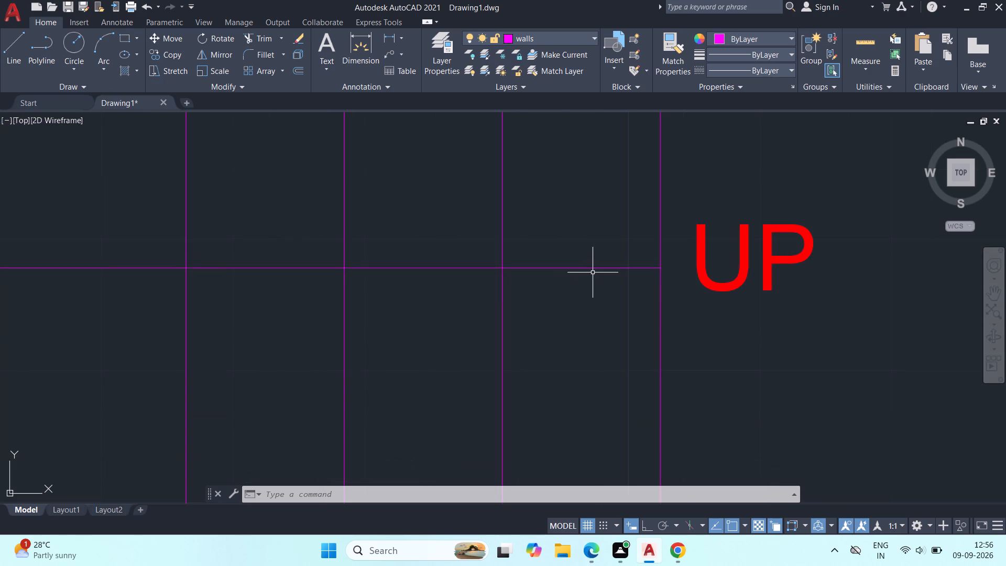
{"action": "type", "text": "L"}
{"action": "key", "text": "space"}
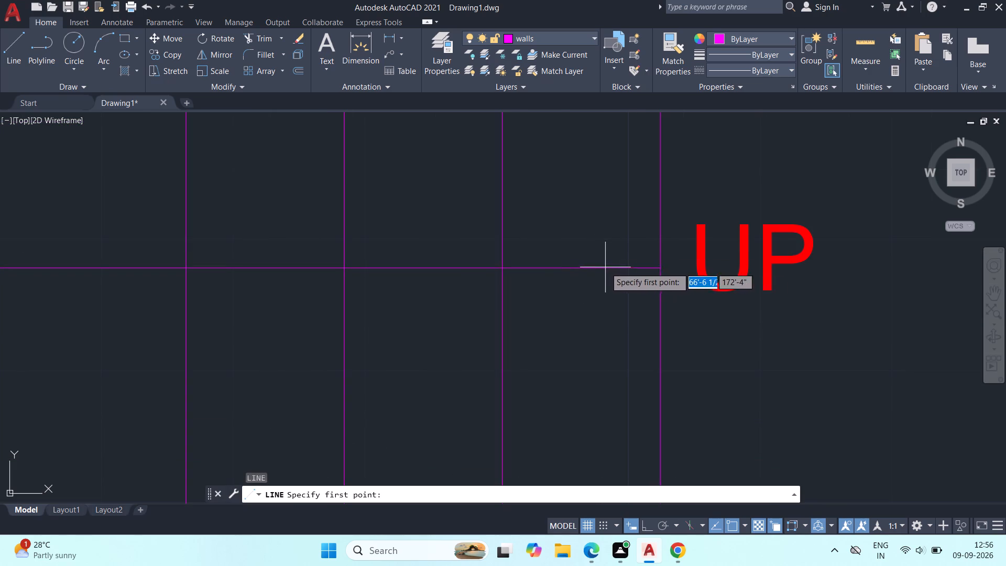
{"action": "left_click", "coordinate": [588, 224]}
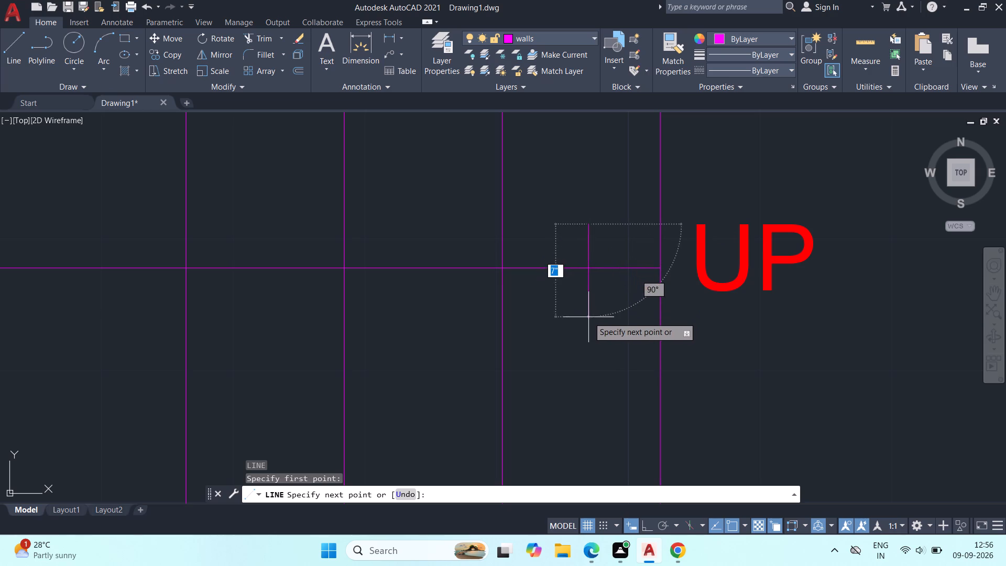
{"action": "left_click", "coordinate": [644, 524]}
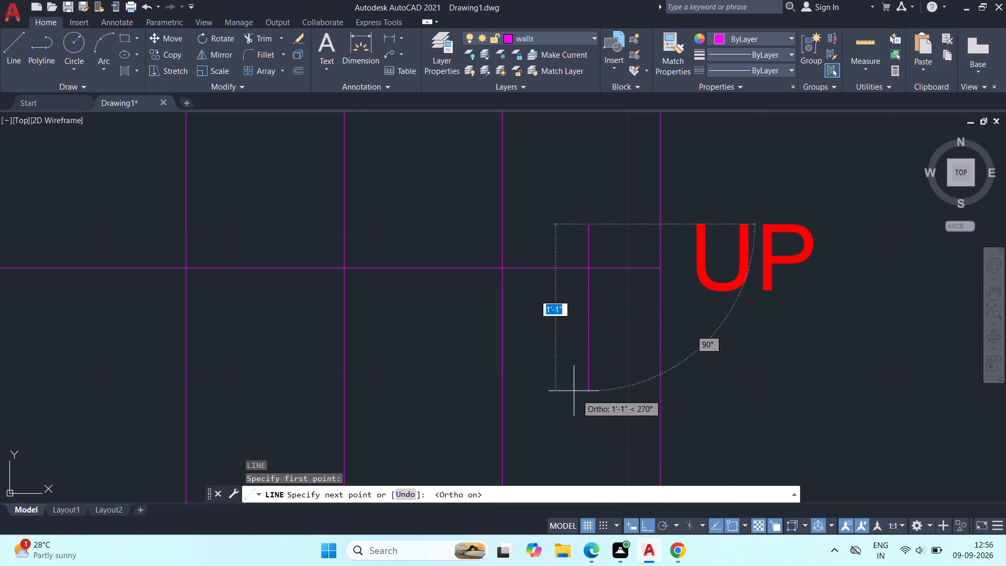
{"action": "left_click", "coordinate": [587, 308]}
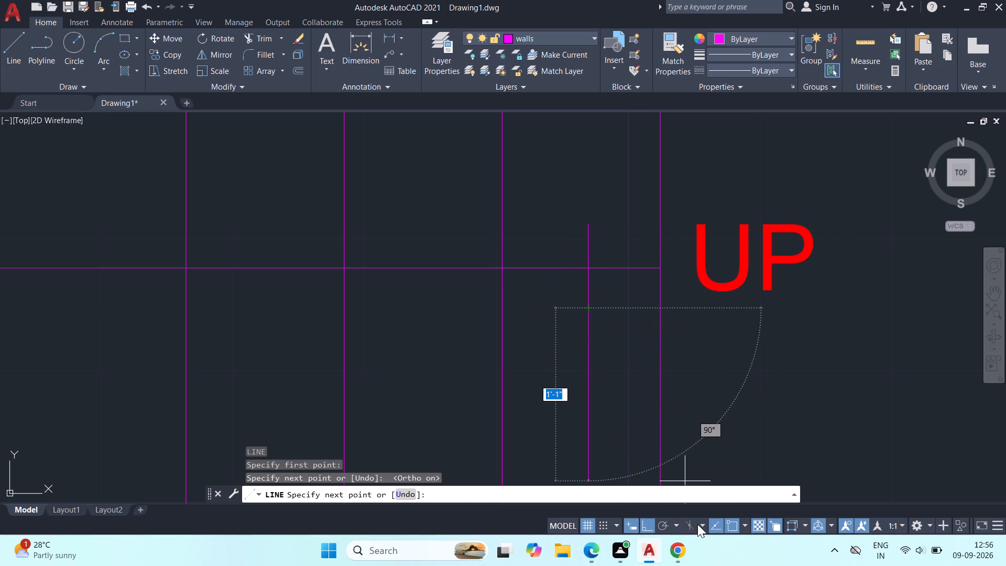
{"action": "left_click", "coordinate": [647, 524]}
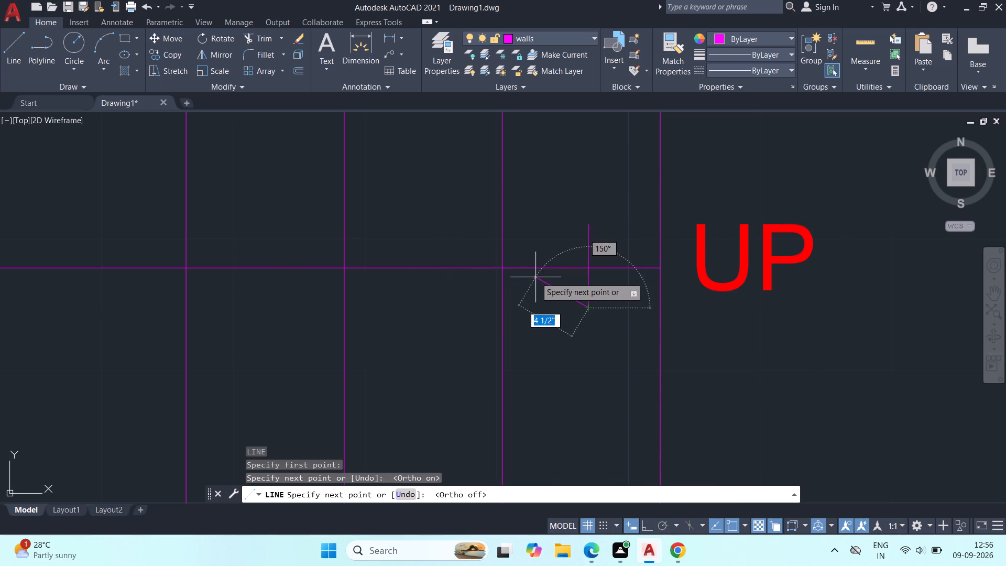
{"action": "left_click", "coordinate": [503, 271]}
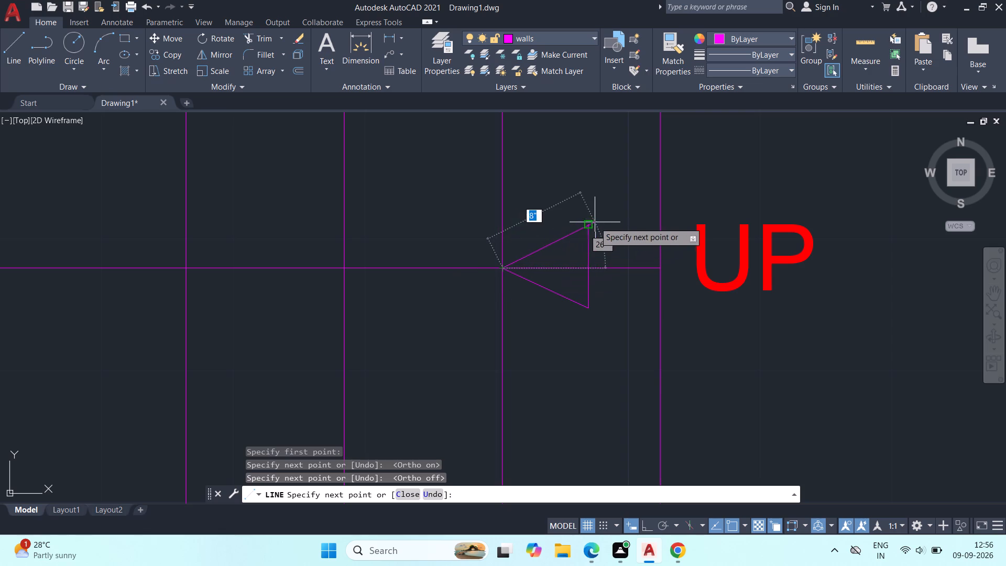
{"action": "left_click", "coordinate": [585, 223]}
{"action": "key", "text": "Escape"}
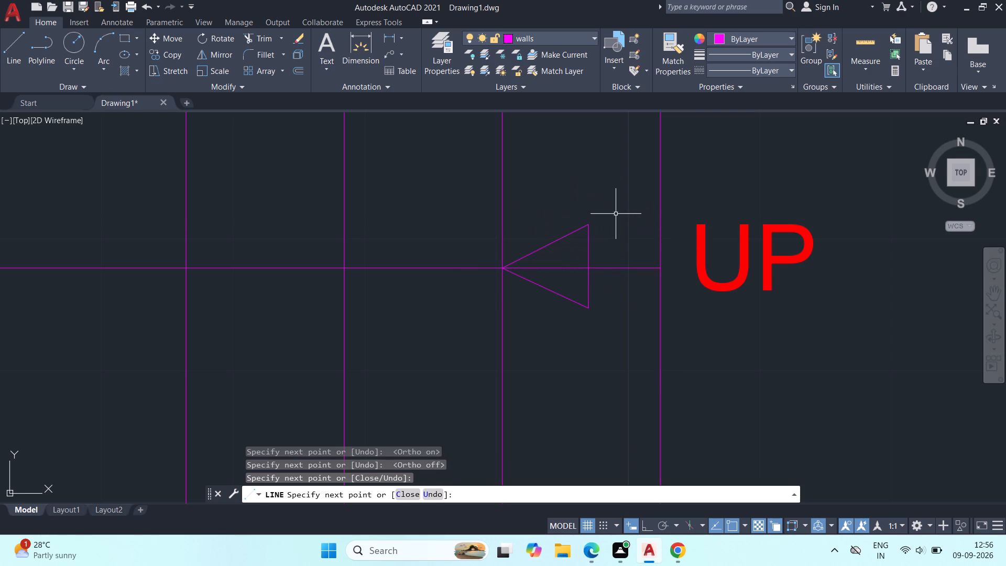
Draw an upward-pointing triangular arrowhead with about 6" sides on the middle flight's travel line, tip on the second riser above the lower landing.
{"action": "scroll", "coordinate": [610, 214], "scroll_direction": "down", "scroll_amount": 2}
{"action": "middle_click_drag", "start_coordinate": [596, 191], "coordinate": [461, 252]}
{"action": "middle_click_drag", "start_coordinate": [465, 263], "coordinate": [628, 445]}
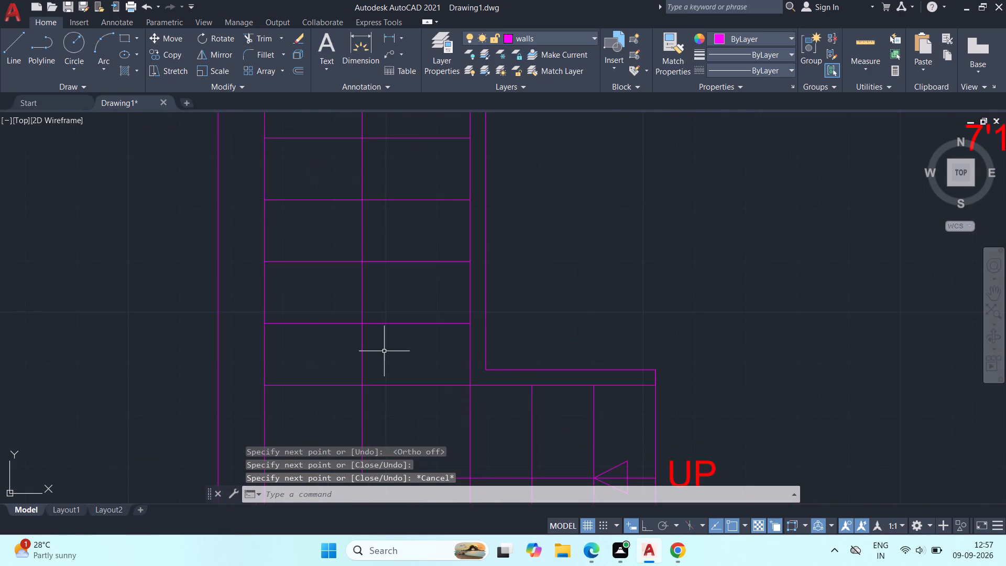
{"action": "middle_click_drag", "start_coordinate": [384, 335], "coordinate": [418, 268]}
{"action": "scroll", "coordinate": [395, 256], "scroll_direction": "up", "scroll_amount": 2}
{"action": "middle_click_drag", "start_coordinate": [440, 238], "coordinate": [440, 247]}
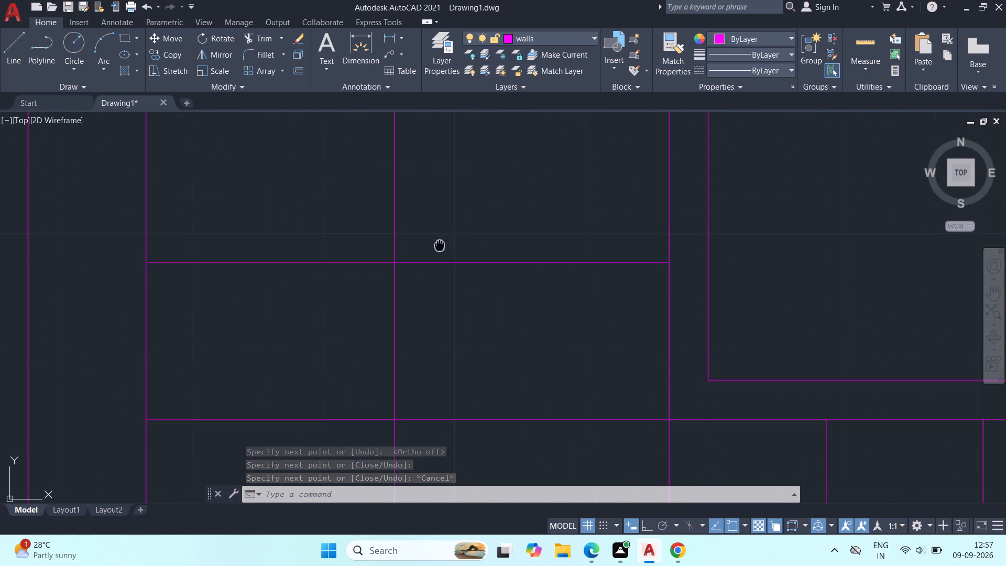
{"action": "middle_click_drag", "start_coordinate": [440, 247], "coordinate": [443, 287]}
{"action": "type", "text": "L"}
{"action": "key", "text": "space"}
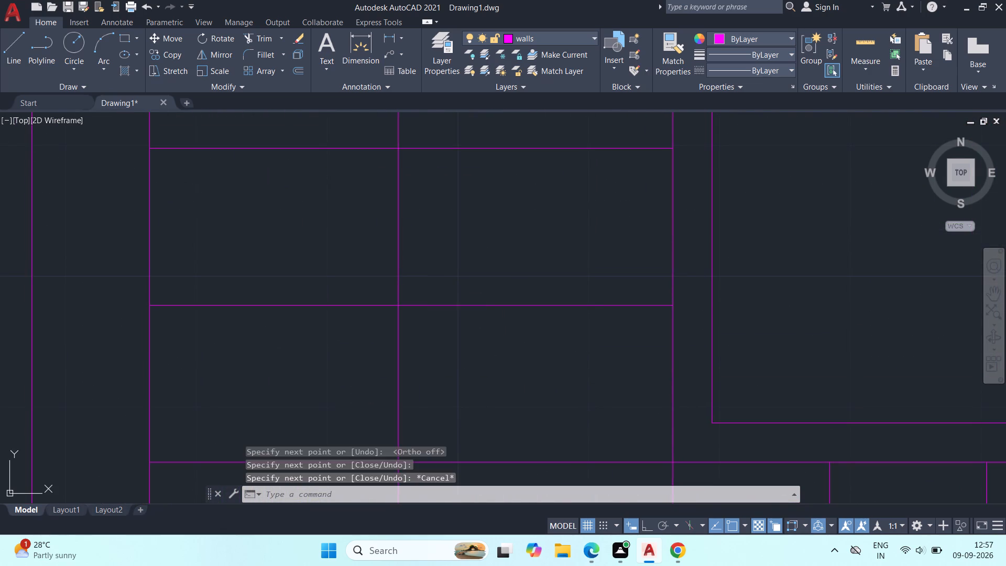
{"action": "left_click", "coordinate": [398, 150]}
{"action": "left_click", "coordinate": [357, 213]}
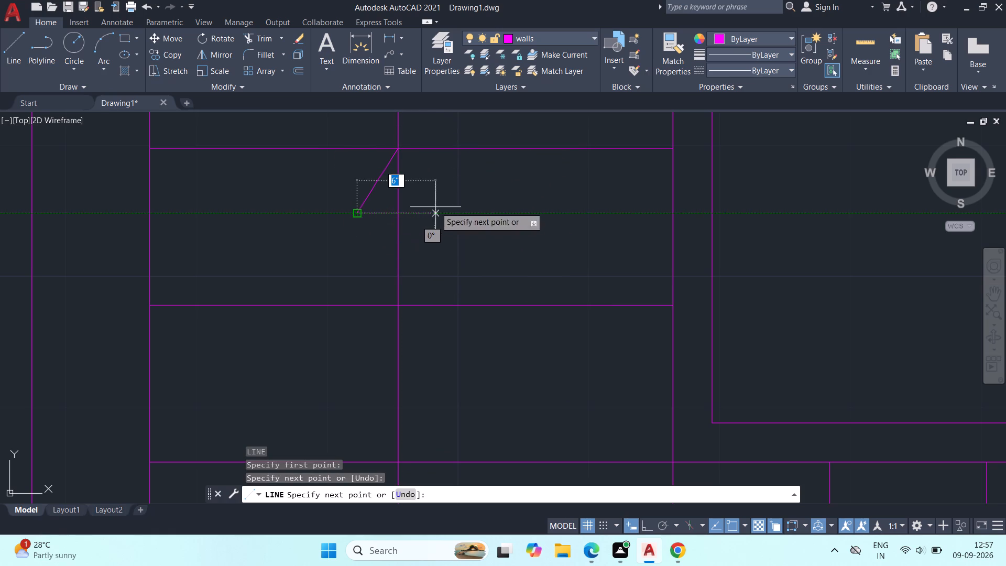
{"action": "left_click", "coordinate": [440, 212]}
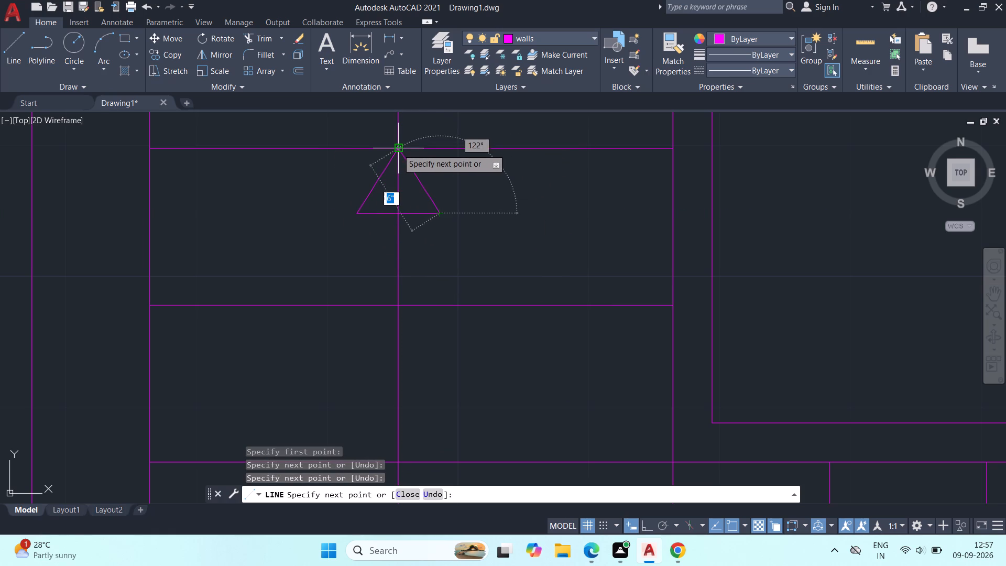
{"action": "left_click", "coordinate": [398, 149]}
{"action": "key", "text": "Escape"}
Copy the UP label to just beyond the arrowhead at the end of the upper flight.
{"action": "scroll", "coordinate": [443, 208], "scroll_direction": "down", "scroll_amount": 3}
{"action": "middle_click_drag", "start_coordinate": [480, 229], "coordinate": [399, 245]}
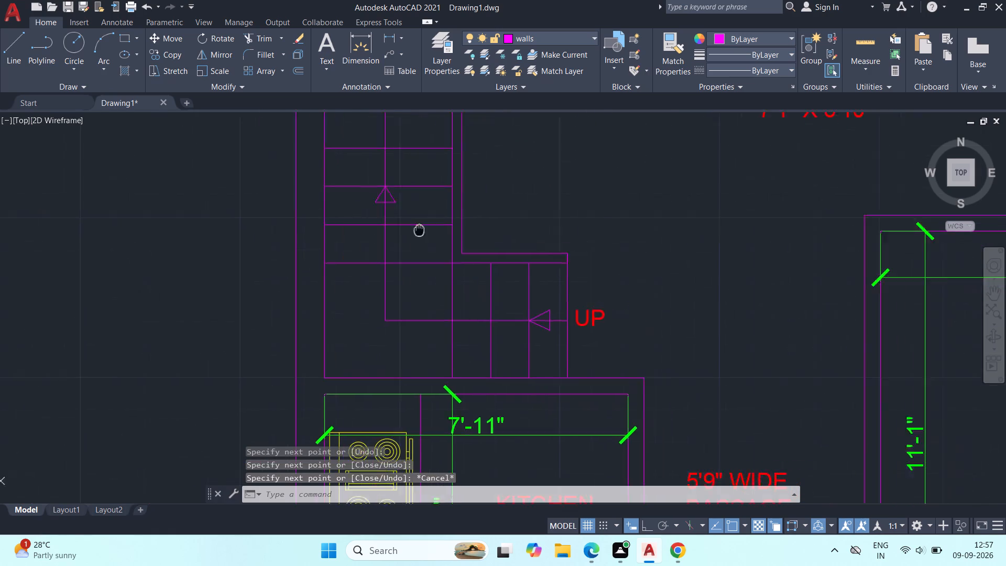
{"action": "middle_click_drag", "start_coordinate": [399, 245], "coordinate": [355, 437]}
{"action": "middle_click_drag", "start_coordinate": [334, 222], "coordinate": [333, 211]}
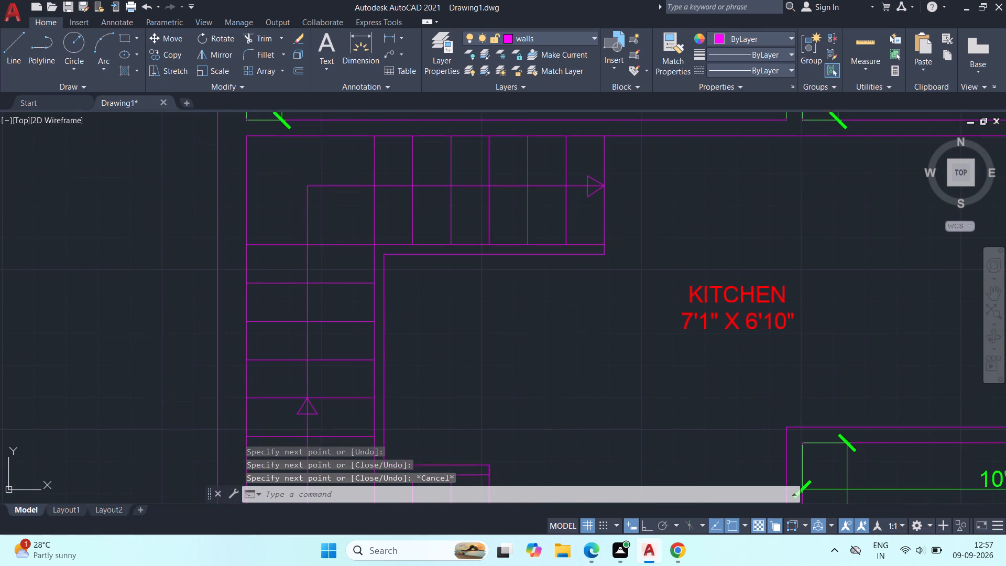
{"action": "middle_click_drag", "start_coordinate": [333, 211], "coordinate": [330, 106]}
{"action": "scroll", "coordinate": [402, 213], "scroll_direction": "down", "scroll_amount": 1}
{"action": "middle_click_drag", "start_coordinate": [460, 260], "coordinate": [477, 311]}
{"action": "left_click", "coordinate": [487, 396]}
{"action": "key", "text": "c"}
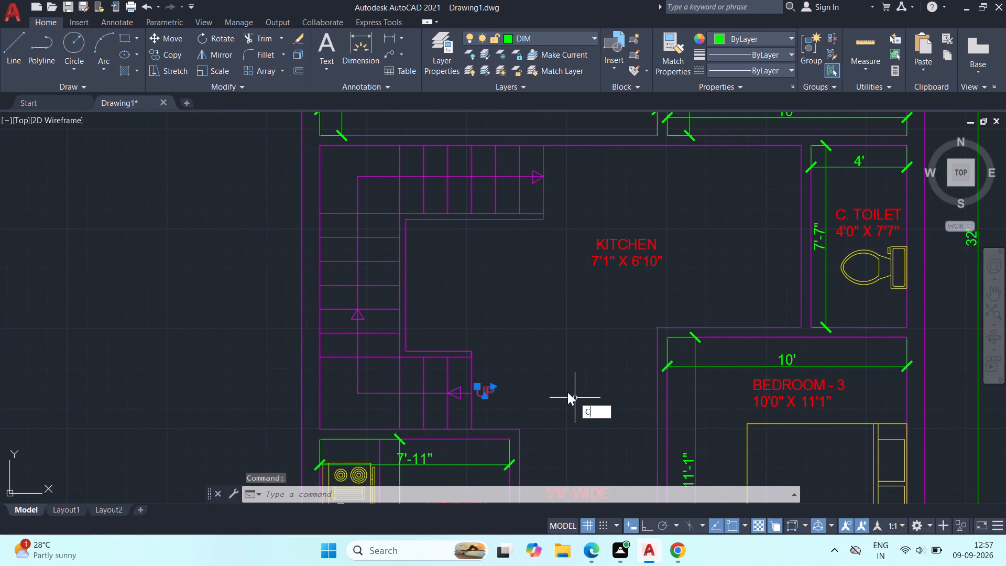
{"action": "key", "text": "o"}
{"action": "key", "text": "space"}
{"action": "left_click", "coordinate": [485, 392]}
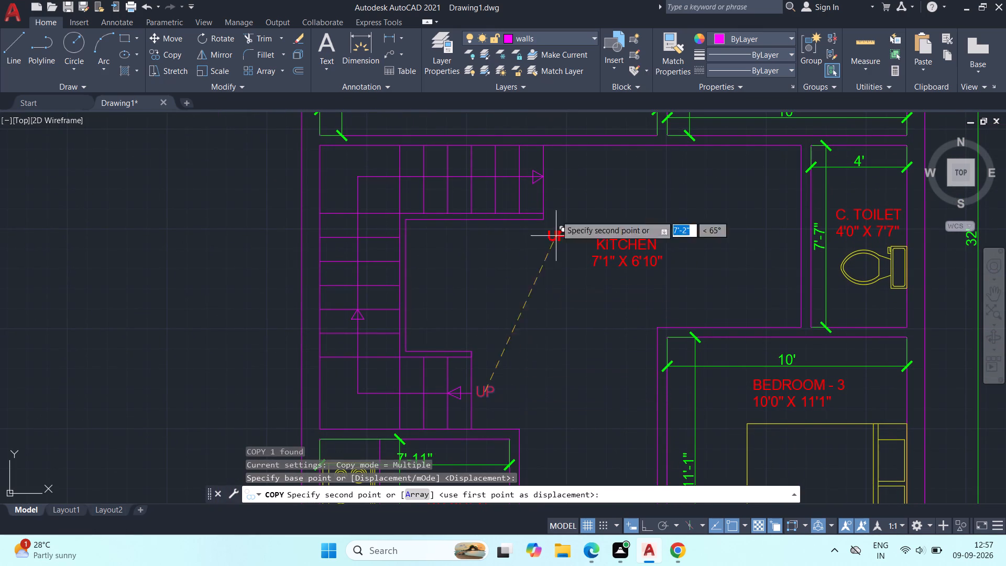
{"action": "scroll", "coordinate": [548, 175], "scroll_direction": "up", "scroll_amount": 3}
{"action": "left_click", "coordinate": [563, 180]}
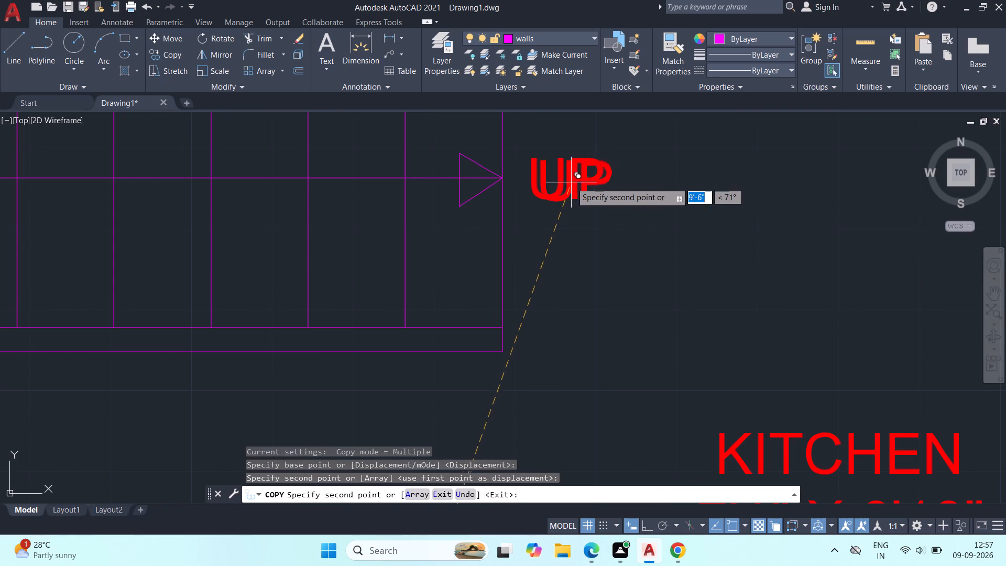
{"action": "key", "text": "Escape"}
{"action": "key", "text": "Escape"}
Replace the text of the copied label beside the upper flight with DOWN.
{"action": "double_click", "coordinate": [569, 181]}
{"action": "left_click", "coordinate": [588, 195]}
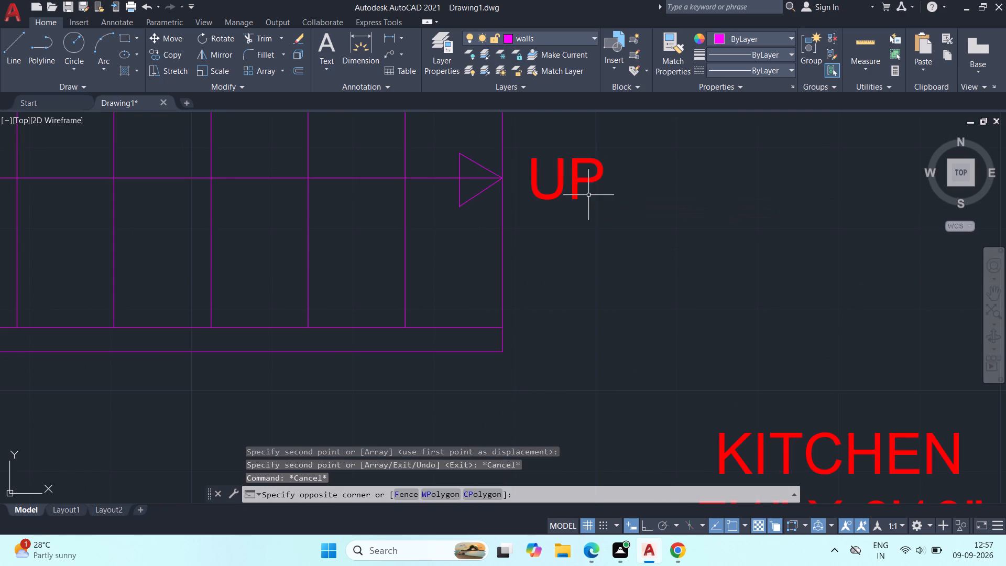
{"action": "double_click", "coordinate": [579, 181]}
{"action": "scroll", "coordinate": [596, 191], "scroll_direction": "up", "scroll_amount": 1}
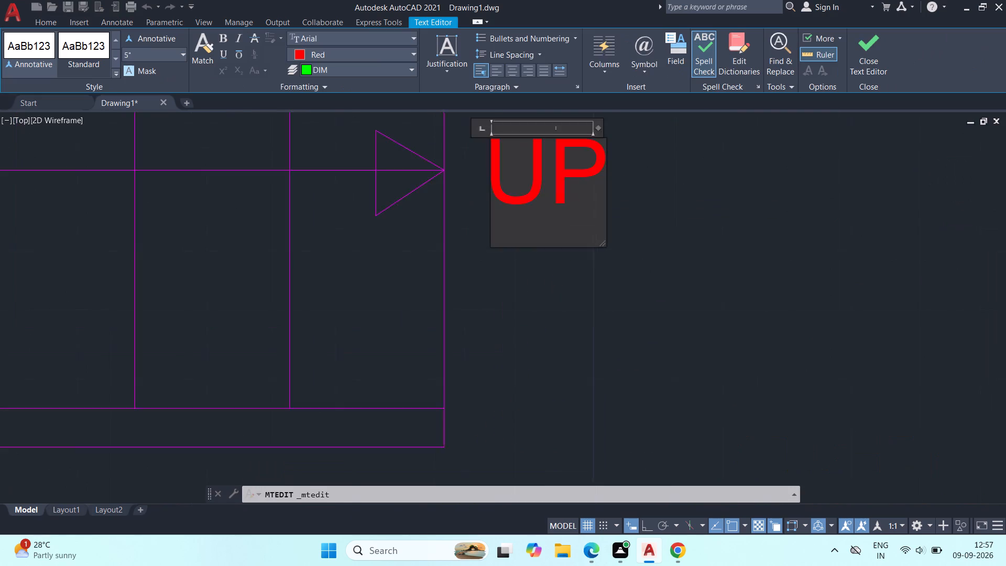
{"action": "scroll", "coordinate": [596, 191], "scroll_direction": "up", "scroll_amount": 1}
{"action": "left_click", "coordinate": [596, 191]}
{"action": "scroll", "coordinate": [596, 191], "scroll_direction": "down", "scroll_amount": 2}
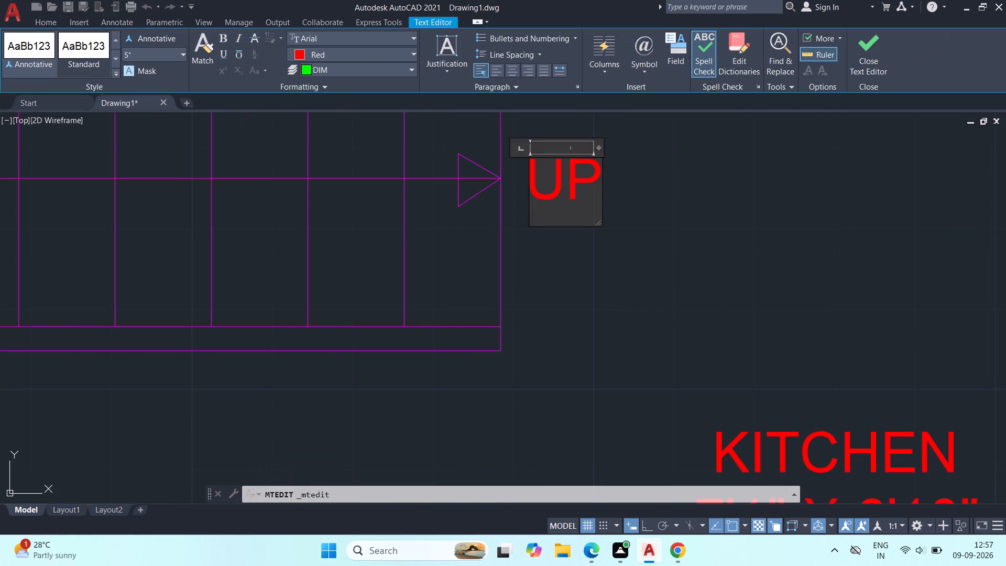
{"action": "key", "text": "BackSpace"}
{"action": "key", "text": "BackSpace"}
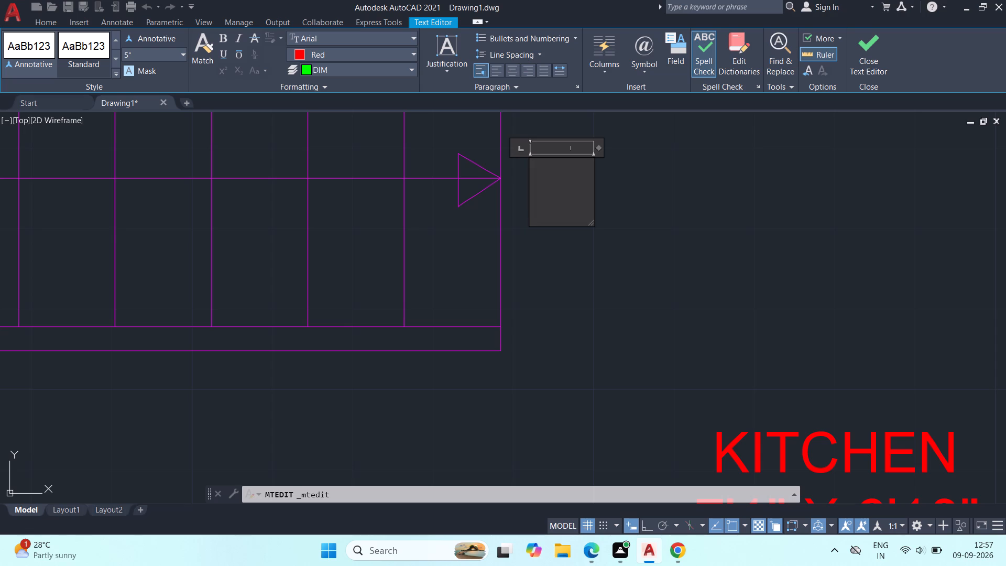
{"action": "type", "text": "DOW"}
{"action": "key", "text": "n"}
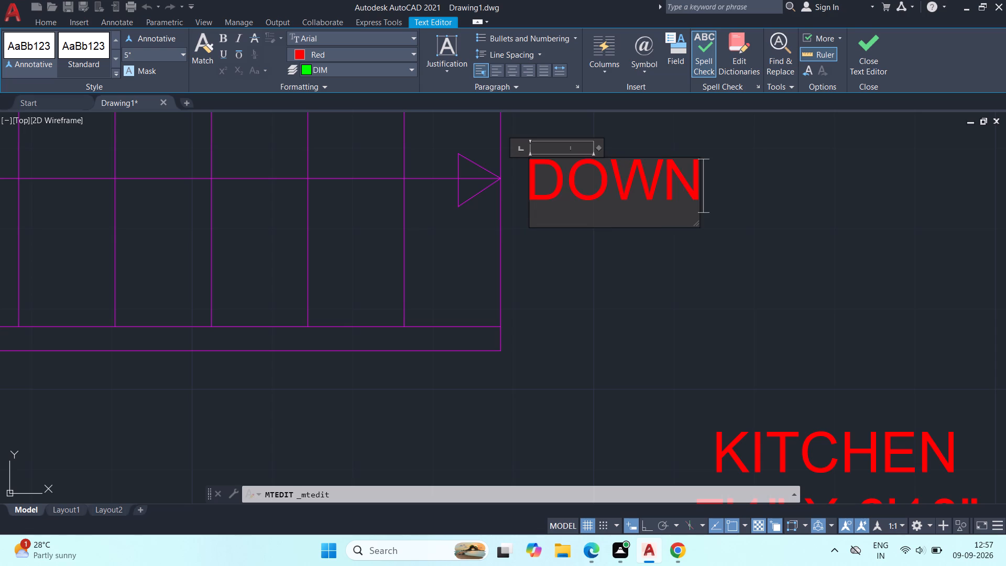
{"action": "left_click", "coordinate": [612, 256]}
Move the 5'9" WIDE PASSAGE label slightly down and across to centre it in the passage.
{"action": "scroll", "coordinate": [612, 257], "scroll_direction": "down", "scroll_amount": 3}
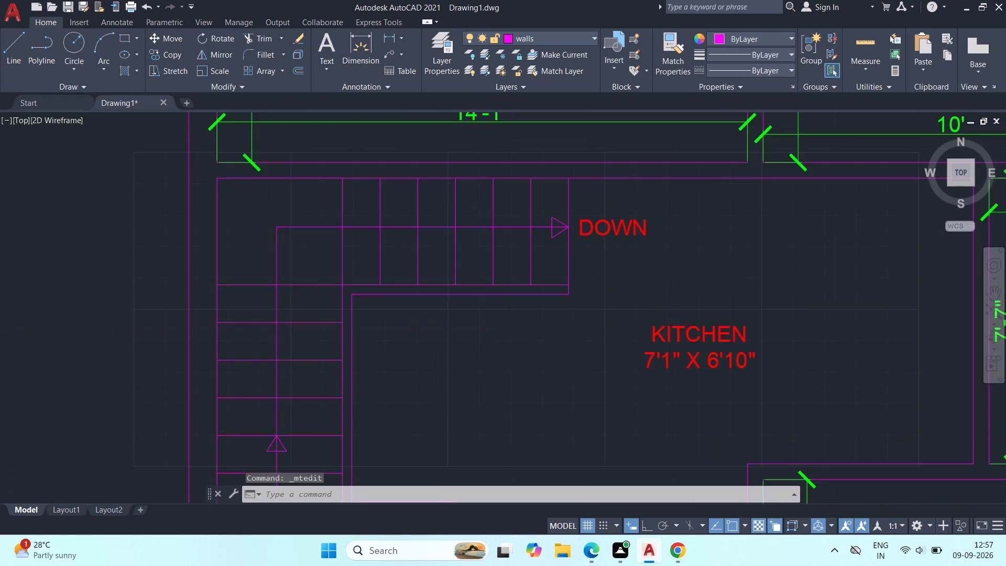
{"action": "middle_click_drag", "start_coordinate": [600, 311], "coordinate": [629, 231]}
{"action": "scroll", "coordinate": [596, 281], "scroll_direction": "down", "scroll_amount": 2}
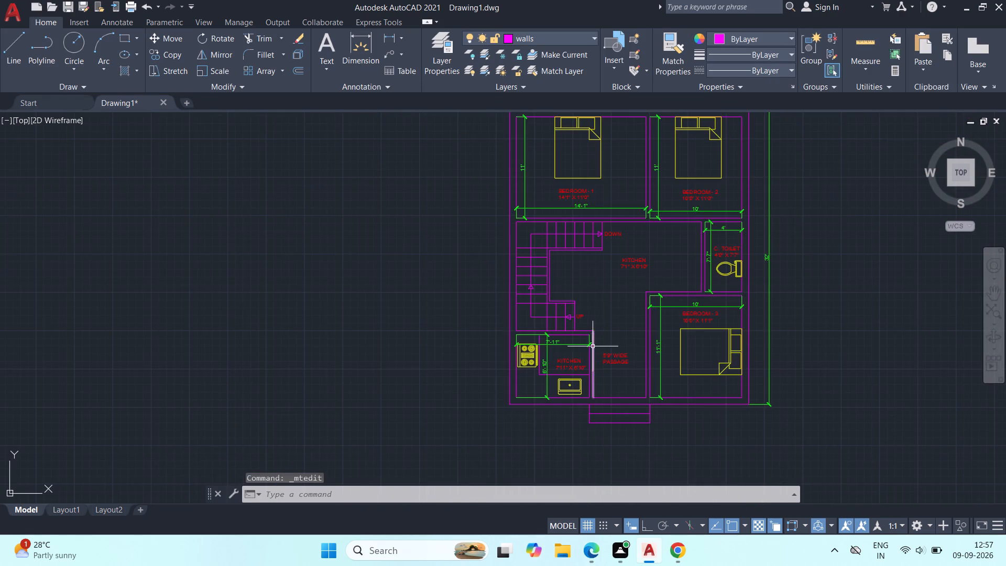
{"action": "middle_click_drag", "start_coordinate": [587, 342], "coordinate": [405, 352]}
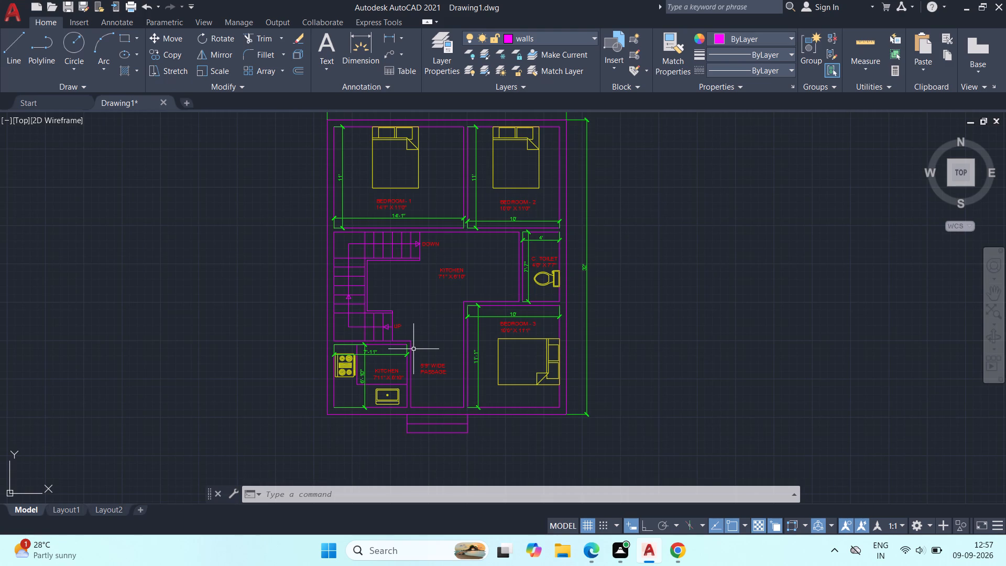
{"action": "middle_click_drag", "start_coordinate": [605, 357], "coordinate": [613, 362]}
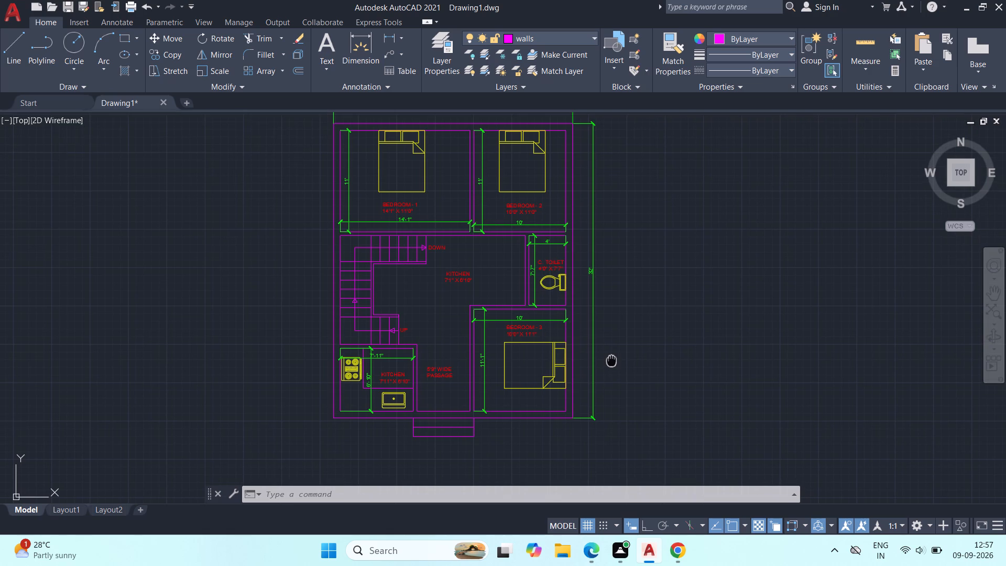
{"action": "middle_click_drag", "start_coordinate": [613, 362], "coordinate": [622, 304]}
{"action": "scroll", "coordinate": [495, 356], "scroll_direction": "up", "scroll_amount": 1}
{"action": "scroll", "coordinate": [444, 355], "scroll_direction": "up", "scroll_amount": 1}
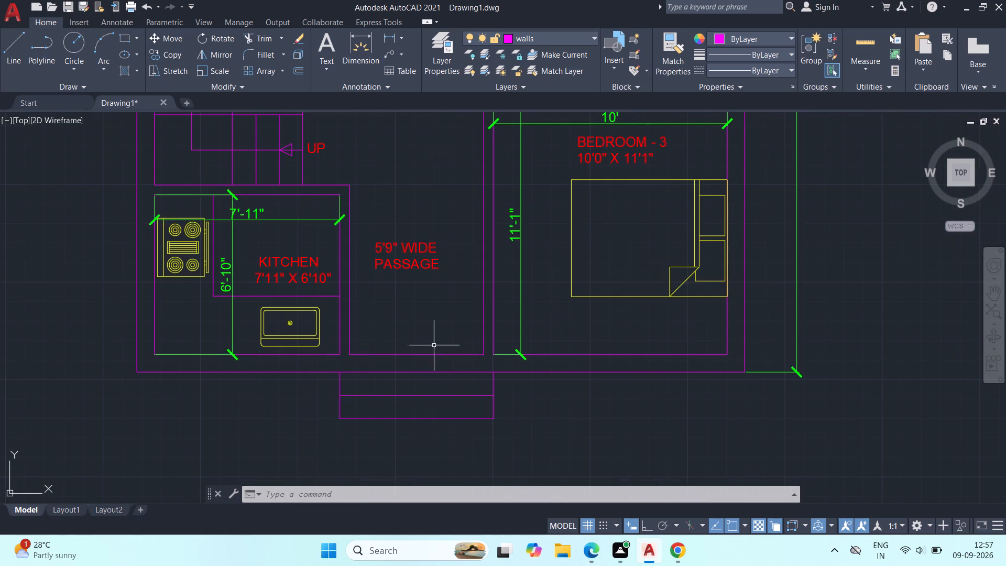
{"action": "middle_click_drag", "start_coordinate": [425, 335], "coordinate": [451, 344]}
{"action": "scroll", "coordinate": [428, 324], "scroll_direction": "up", "scroll_amount": 2}
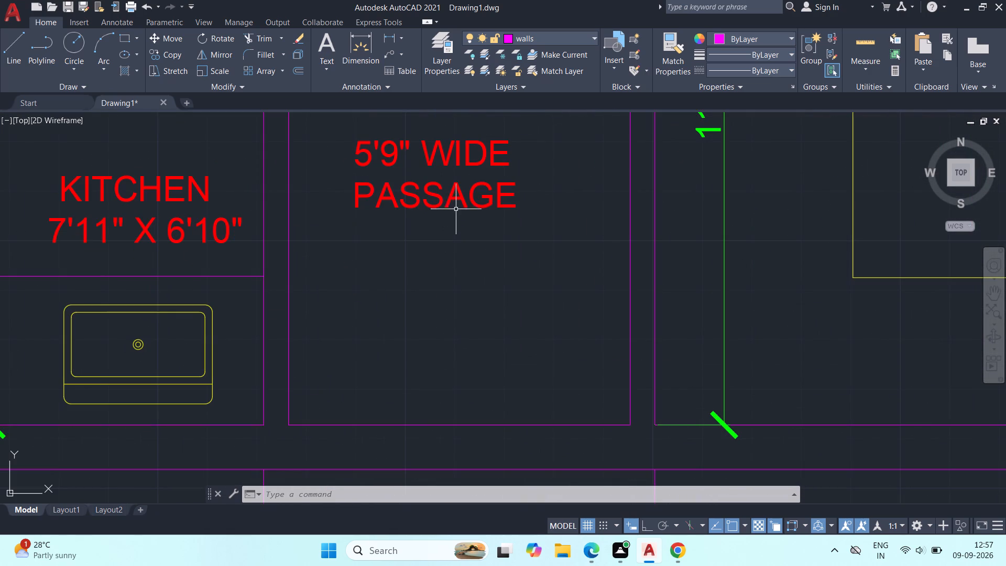
{"action": "left_click", "coordinate": [473, 196]}
{"action": "type", "text": "M"}
{"action": "key", "text": "space"}
{"action": "left_click", "coordinate": [469, 191]}
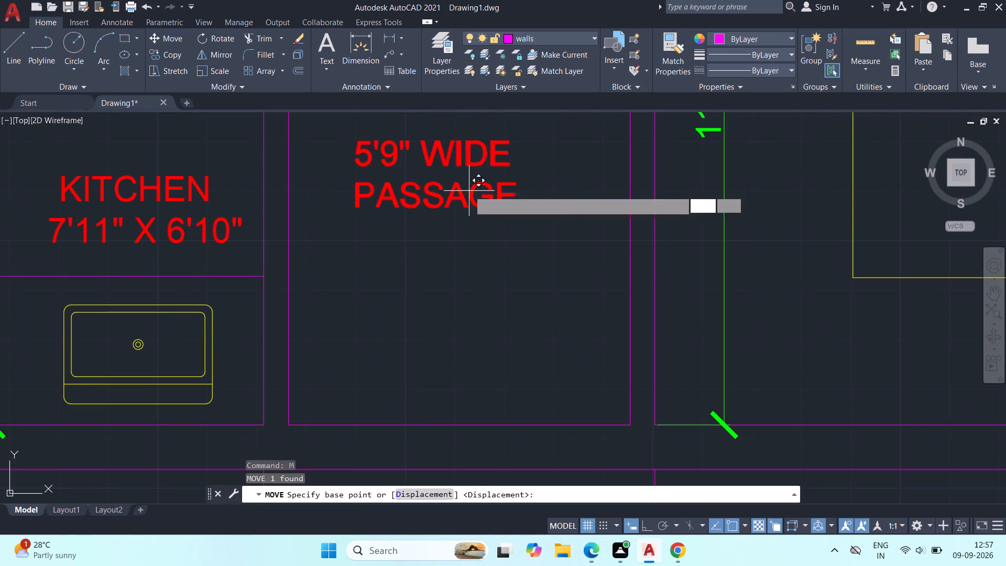
{"action": "left_click", "coordinate": [508, 246]}
{"action": "scroll", "coordinate": [434, 325], "scroll_direction": "down", "scroll_amount": 2}
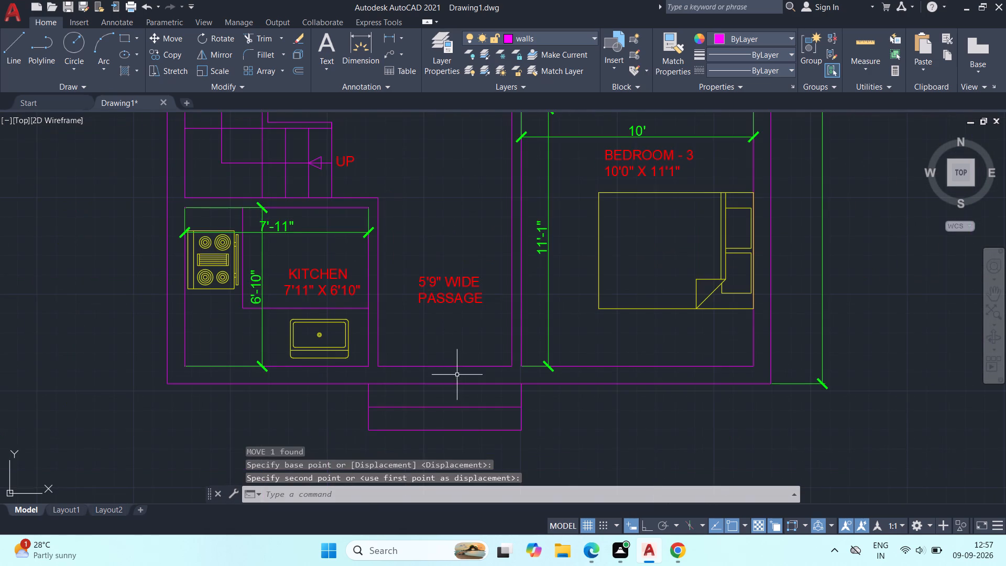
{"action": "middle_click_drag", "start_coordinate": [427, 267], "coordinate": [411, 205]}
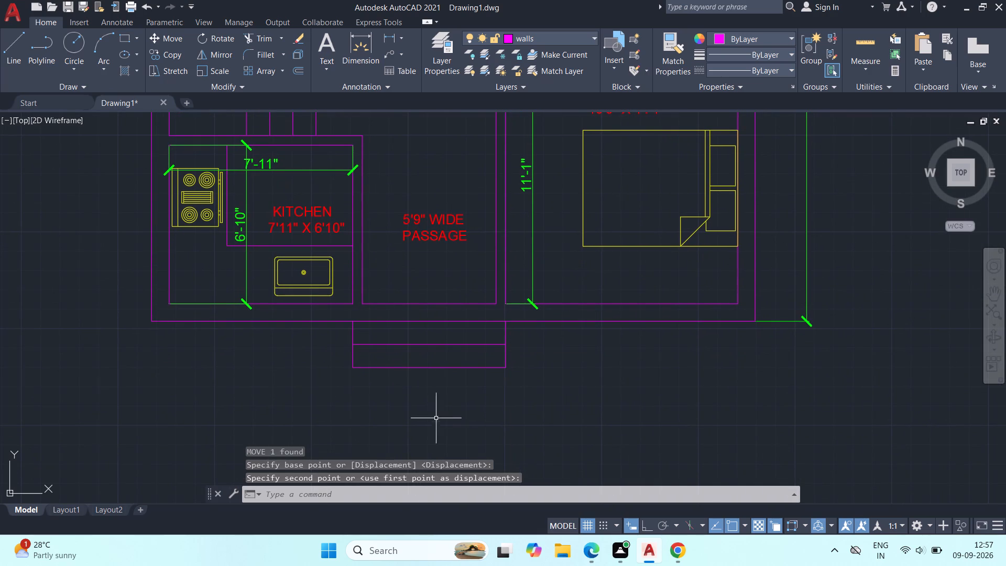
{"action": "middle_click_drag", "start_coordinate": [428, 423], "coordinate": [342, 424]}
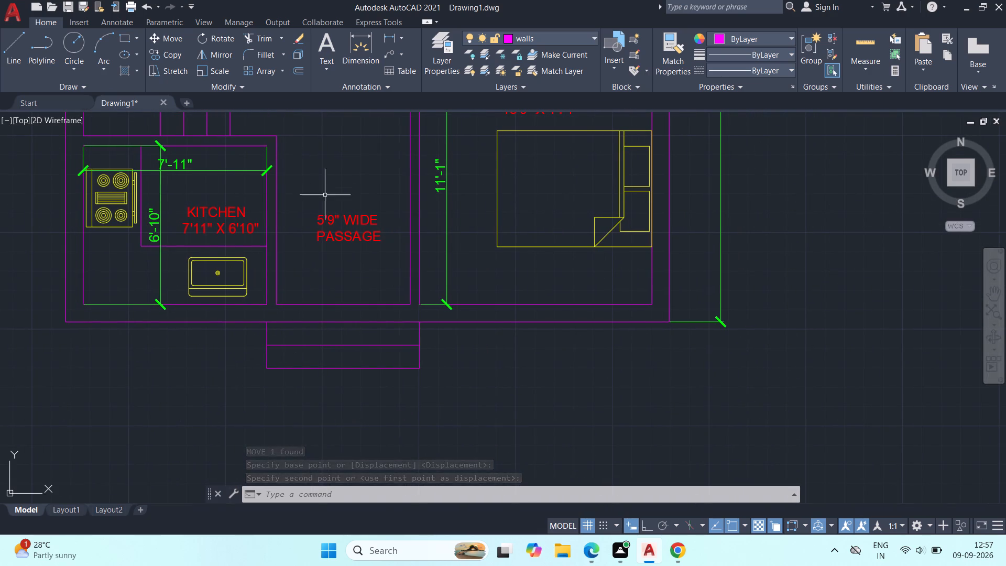
Copy the 5'9" WIDE PASSAGE label to the empty area just below the entrance steps.
{"action": "left_click", "coordinate": [332, 222]}
{"action": "key", "text": "c"}
{"action": "key", "text": "o"}
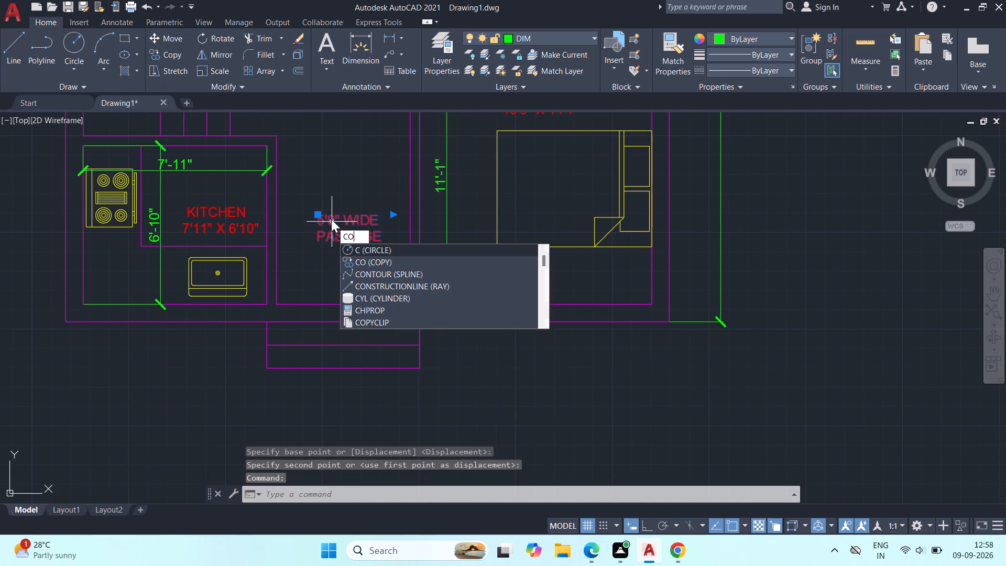
{"action": "key", "text": "space"}
{"action": "left_click", "coordinate": [331, 219]}
{"action": "middle_click_drag", "start_coordinate": [310, 418], "coordinate": [348, 333]}
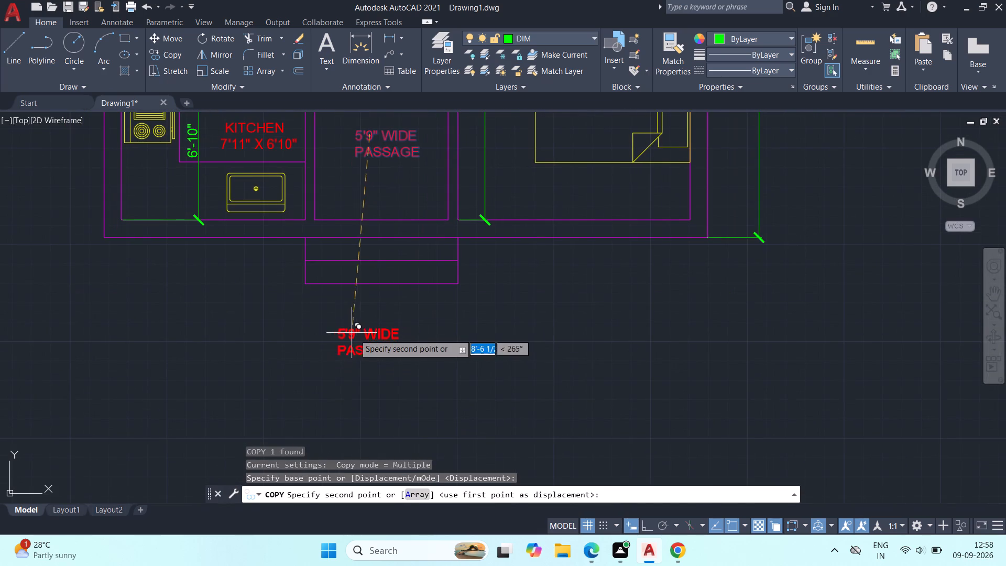
{"action": "left_click", "coordinate": [365, 306]}
{"action": "scroll", "coordinate": [370, 331], "scroll_direction": "up", "scroll_amount": 3}
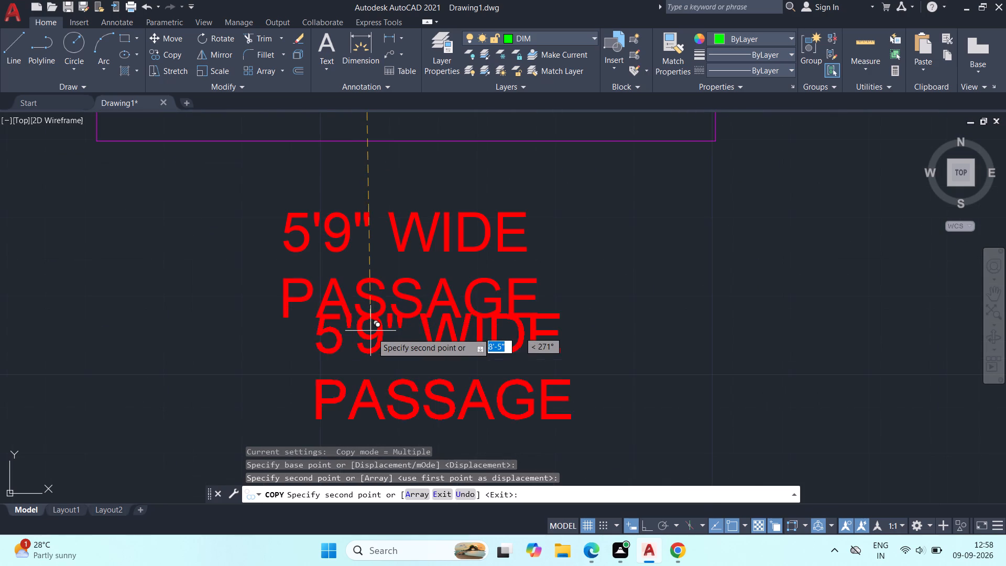
{"action": "key", "text": "Escape"}
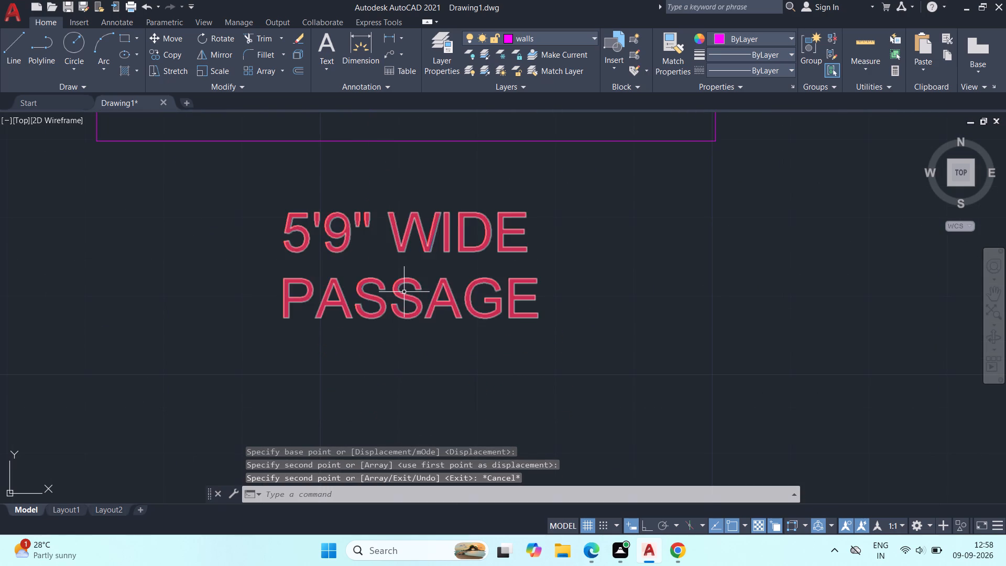
Replace the text of the copied label below the entrance steps with GROUND FLOOR PLAN.
{"action": "double_click", "coordinate": [404, 292]}
{"action": "left_click", "coordinate": [548, 297]}
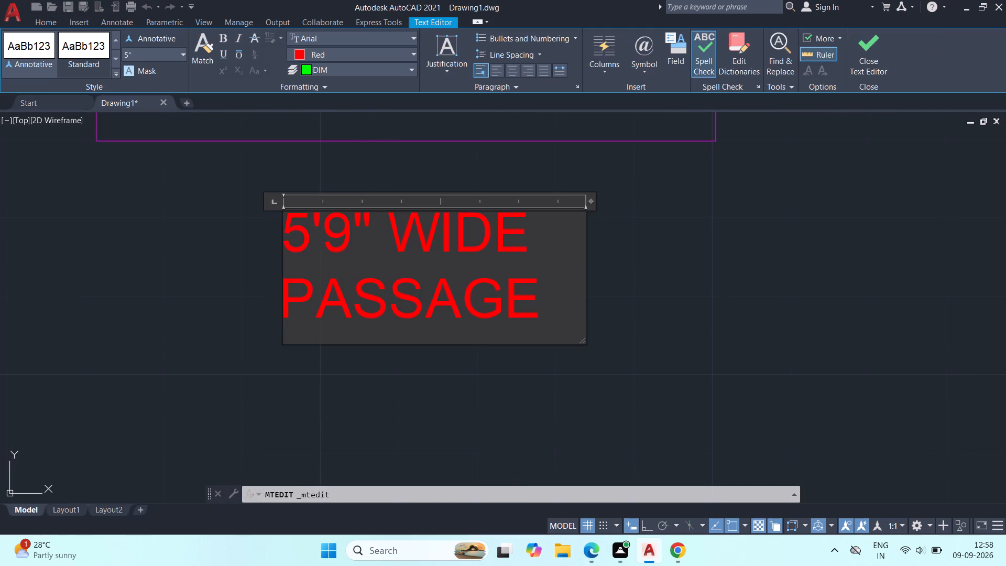
{"action": "key", "text": "BackSpace"}
{"action": "key", "text": "BackSpace"}
{"action": "key", "text": "BackSpace"}
{"action": "key", "text": "BackSpace"}
{"action": "key", "text": "BackSpace"}
{"action": "key", "text": "BackSpace"}
{"action": "key", "text": "BackSpace"}
{"action": "key", "text": "BackSpace"}
{"action": "key", "text": "BackSpace"}
{"action": "key", "text": "BackSpace"}
{"action": "key", "text": "BackSpace"}
{"action": "key", "text": "BackSpace"}
{"action": "key", "text": "BackSpace"}
{"action": "key", "text": "BackSpace"}
{"action": "key", "text": "BackSpace"}
{"action": "key", "text": "BackSpace"}
{"action": "key", "text": "BackSpace"}
{"action": "key", "text": "BackSpace"}
{"action": "key", "text": "BackSpace"}
{"action": "key", "text": "BackSpace"}
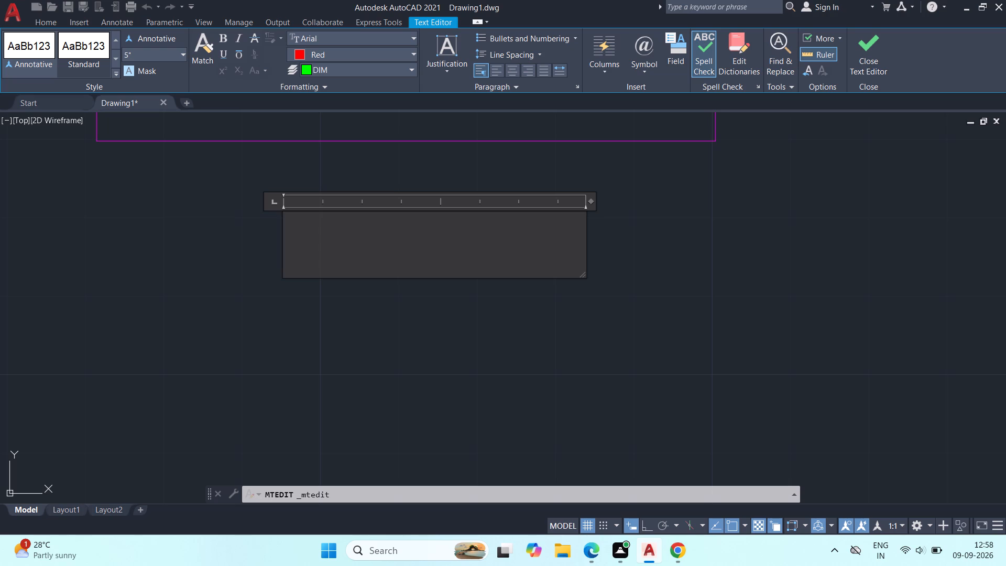
{"action": "type", "text": "GROUND FLOOR"}
{"action": "key", "text": "space"}
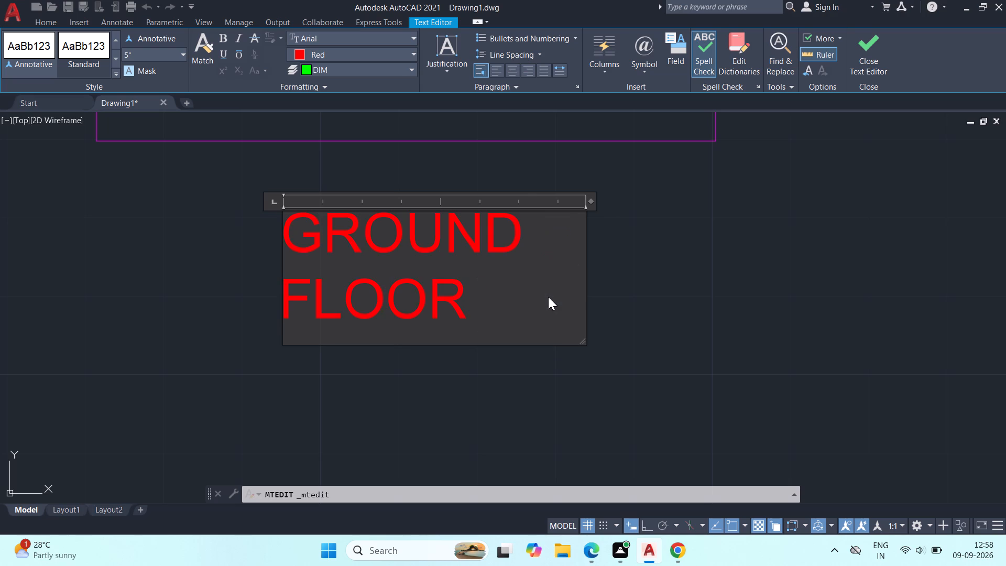
{"action": "type", "text": "PLAN"}
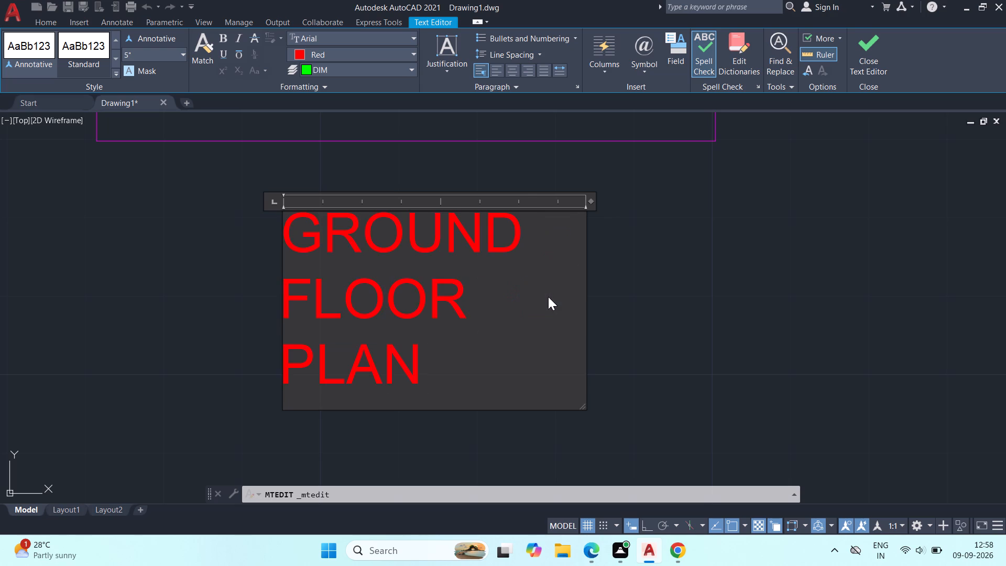
Widen the title's text box so that GROUND FLOOR PLAN fits on a single line.
{"action": "left_click", "coordinate": [583, 299]}
{"action": "left_click_drag", "start_coordinate": [587, 301], "coordinate": [626, 301]}
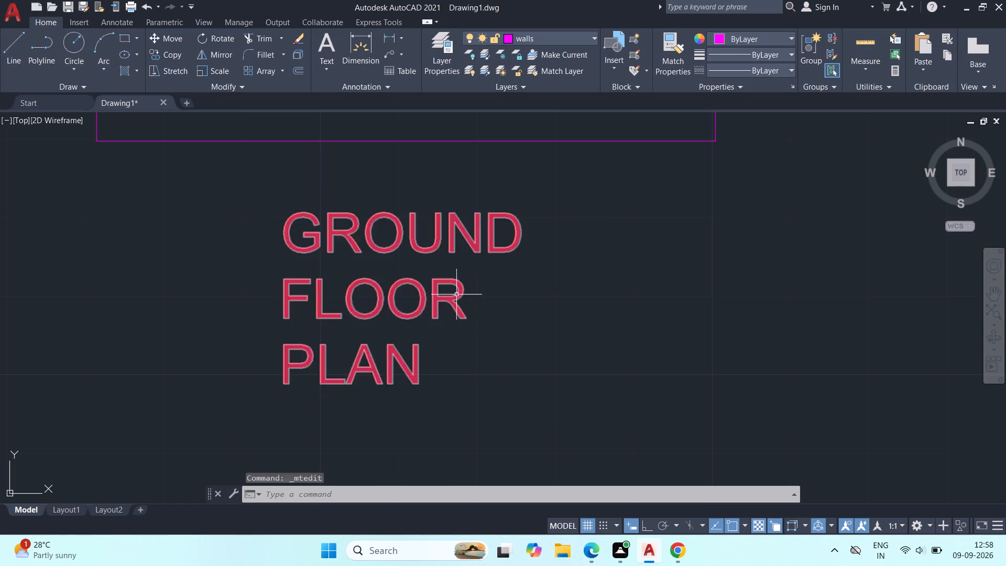
{"action": "left_click", "coordinate": [447, 290]}
{"action": "double_click", "coordinate": [455, 302]}
{"action": "double_click", "coordinate": [458, 284]}
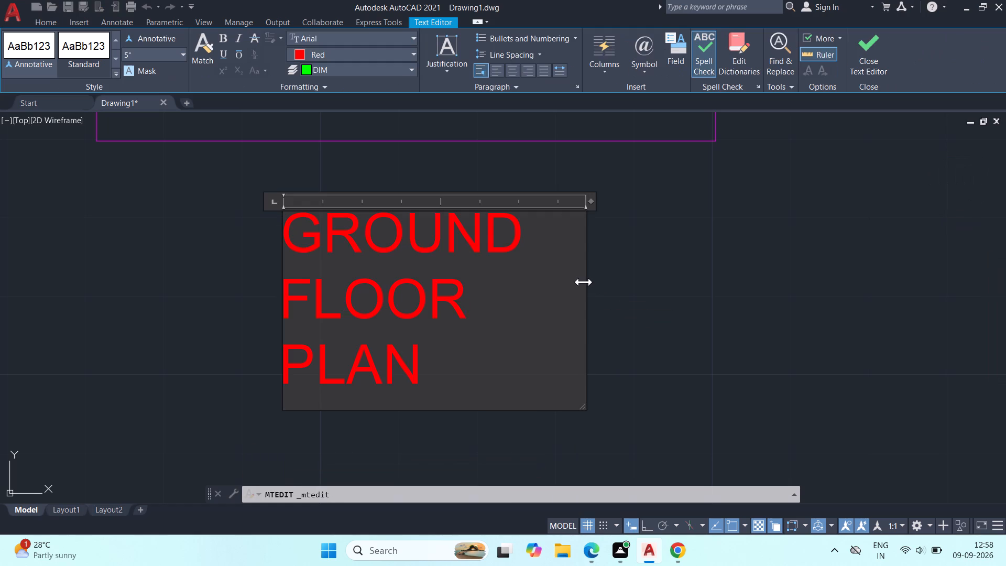
{"action": "left_click_drag", "start_coordinate": [584, 282], "coordinate": [852, 254]}
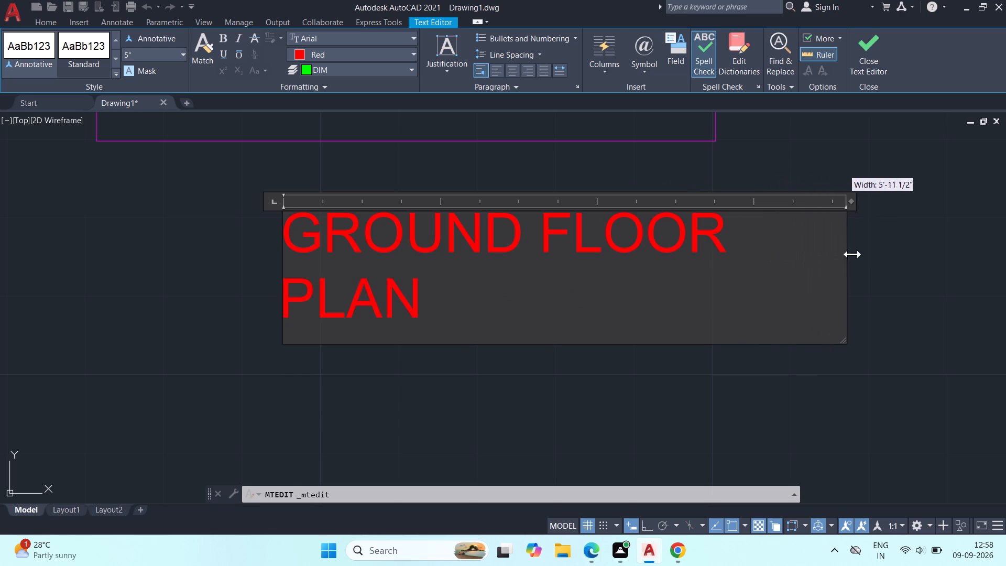
{"action": "left_click_drag", "start_coordinate": [852, 254], "coordinate": [898, 257]}
{"action": "left_click", "coordinate": [593, 363]}
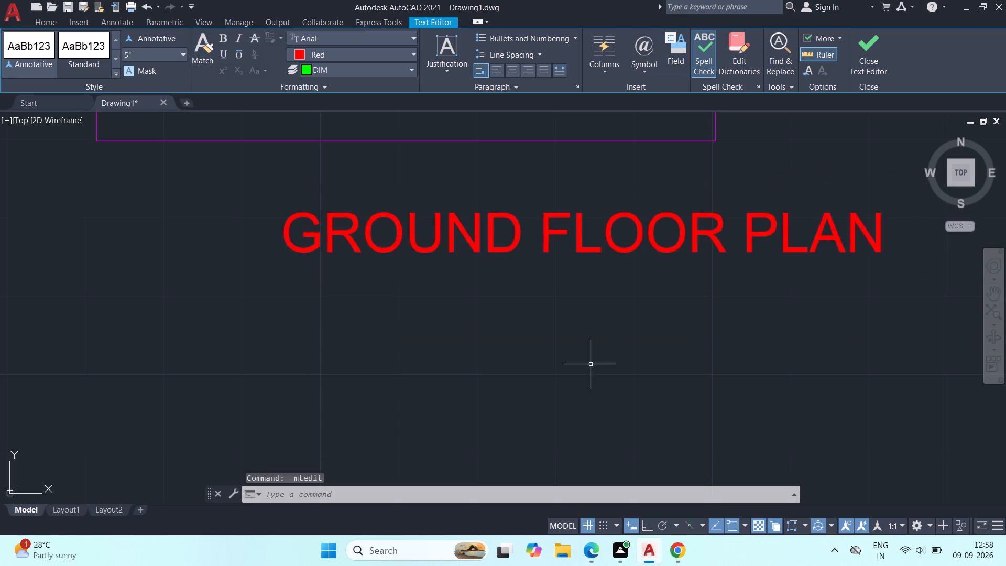
Move the GROUND FLOOR PLAN title across and slightly down to centre it beneath the entrance steps.
{"action": "scroll", "coordinate": [557, 365], "scroll_direction": "down", "scroll_amount": 3}
{"action": "left_click", "coordinate": [551, 328]}
{"action": "key", "text": "m"}
{"action": "key", "text": "space"}
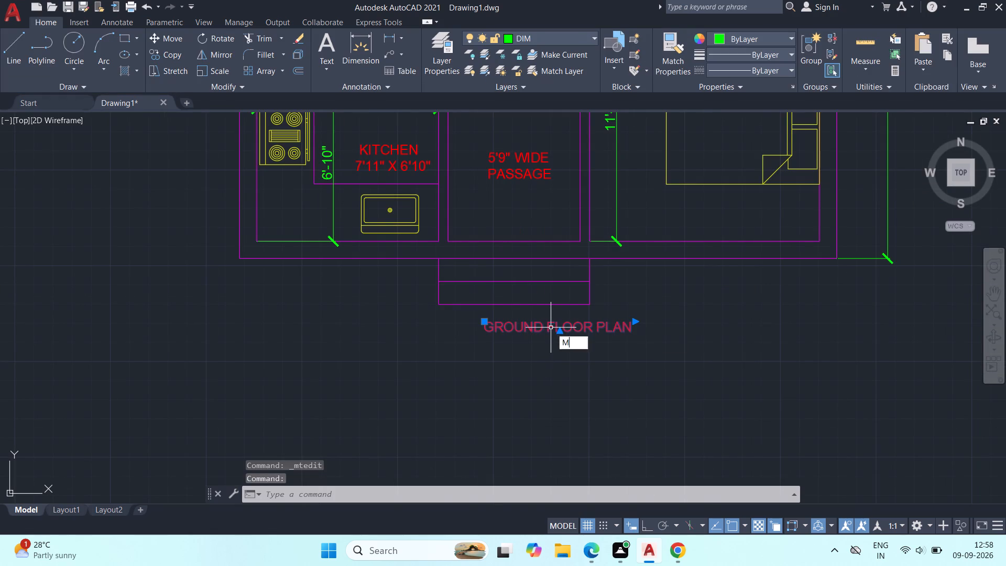
{"action": "left_click", "coordinate": [548, 328]}
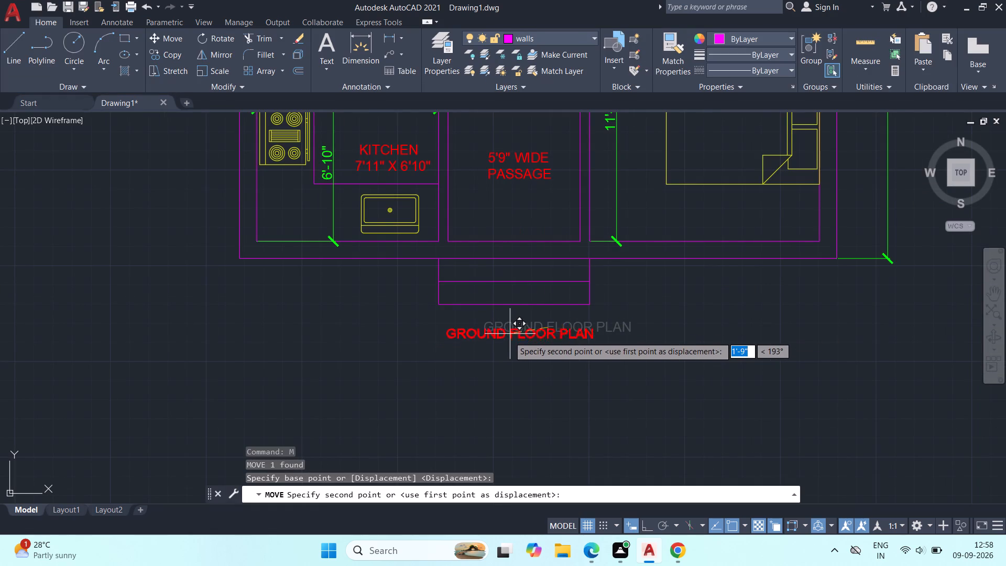
{"action": "left_click", "coordinate": [508, 336]}
On the DIM layer, dimension the upper stair flight's overall length from the outer wall's inner face to the flight's open end.
{"action": "scroll", "coordinate": [616, 338], "scroll_direction": "down", "scroll_amount": 2}
{"action": "middle_click_drag", "start_coordinate": [650, 350], "coordinate": [590, 447]}
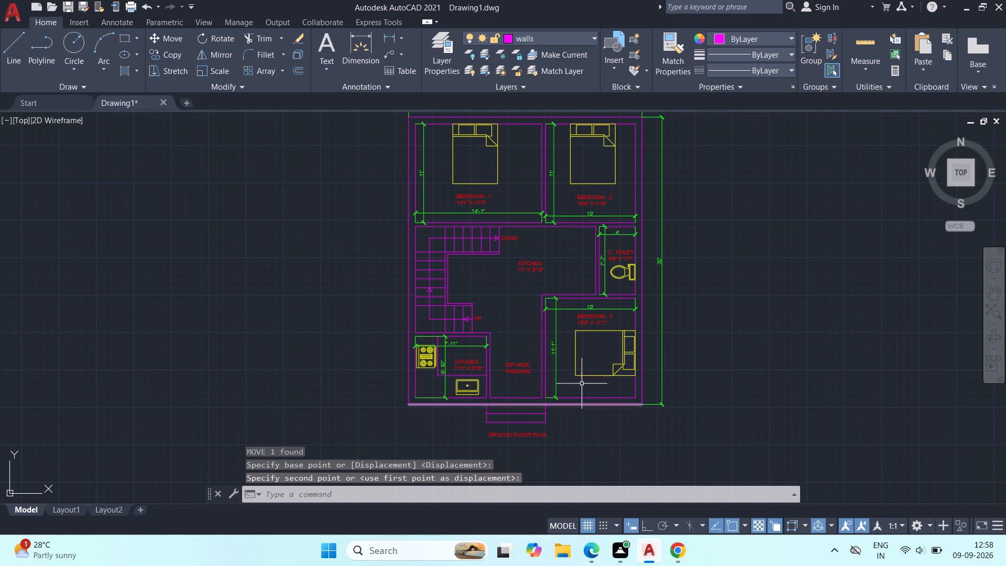
{"action": "middle_click_drag", "start_coordinate": [527, 318], "coordinate": [549, 342]}
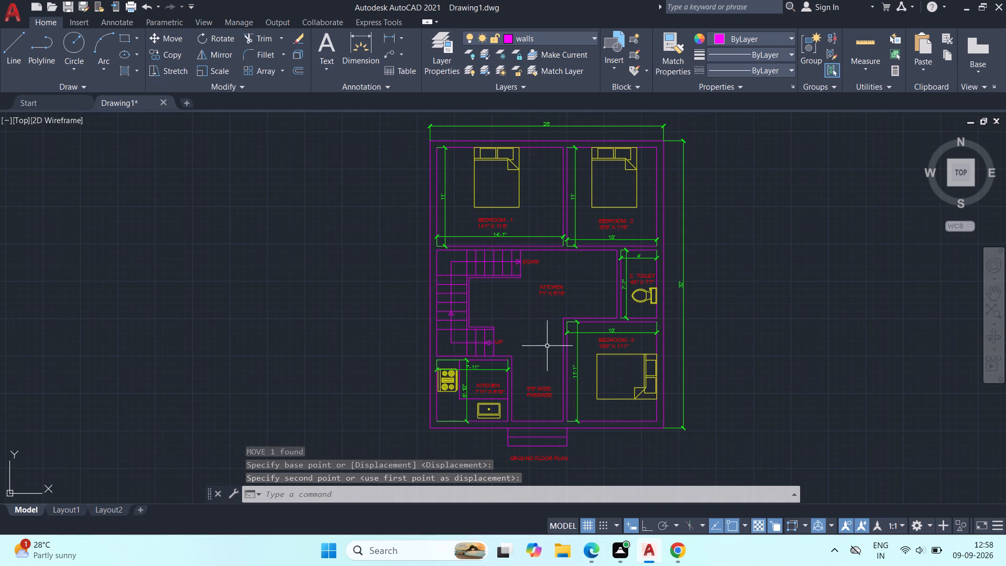
{"action": "middle_click_drag", "start_coordinate": [547, 346], "coordinate": [549, 325]}
{"action": "scroll", "coordinate": [477, 307], "scroll_direction": "up", "scroll_amount": 2}
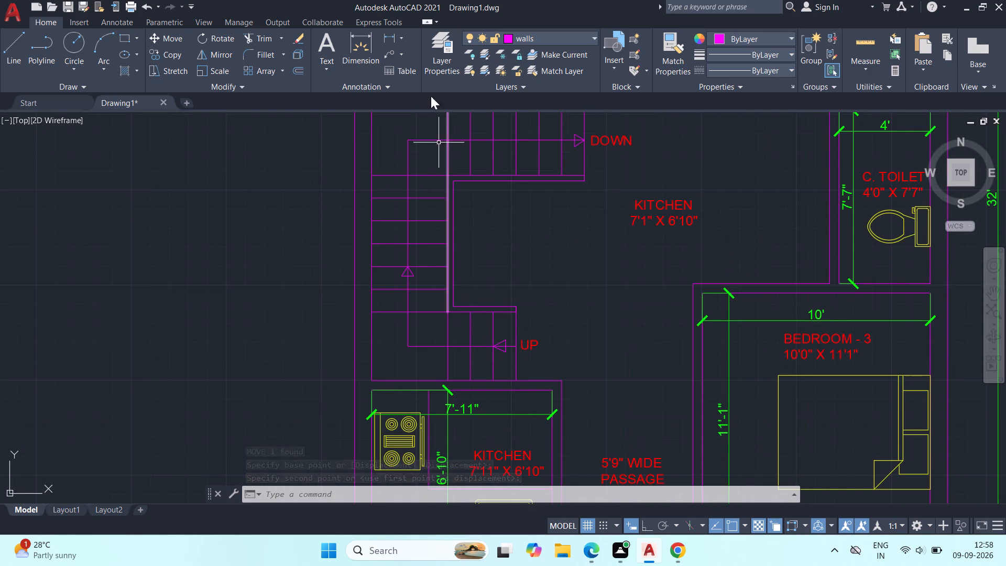
{"action": "left_click", "coordinate": [543, 36]}
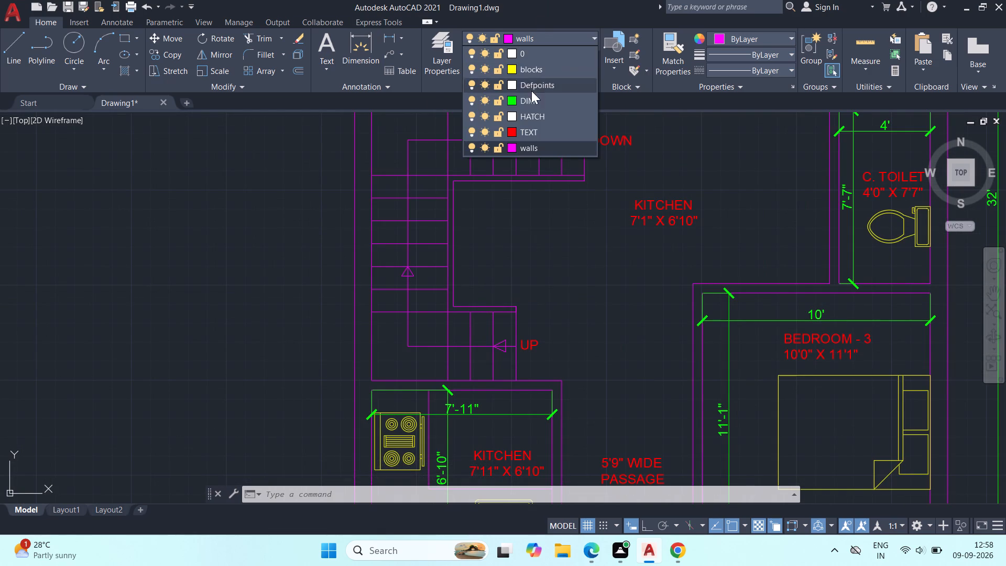
{"action": "left_click", "coordinate": [530, 95]}
{"action": "left_click", "coordinate": [367, 42]}
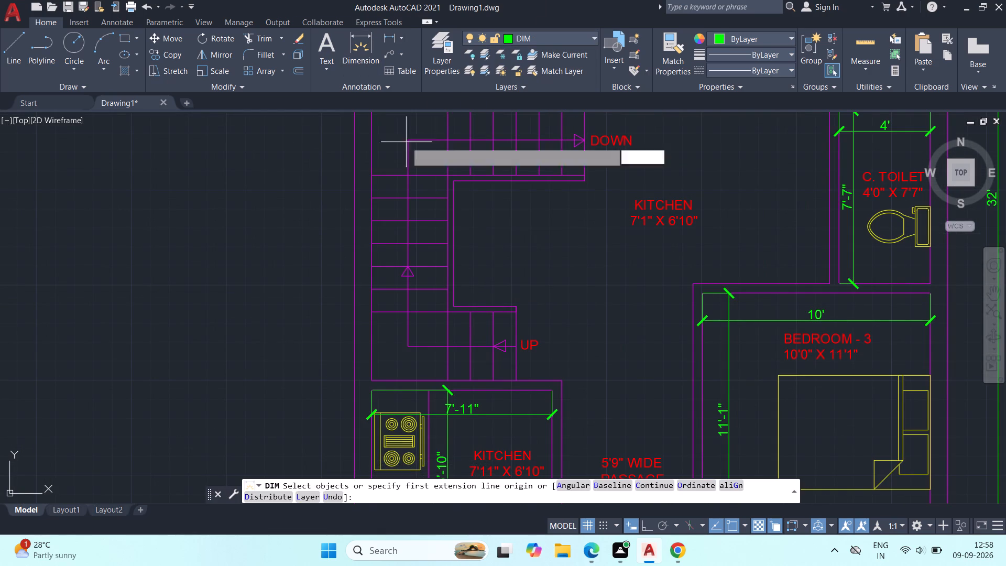
{"action": "middle_click_drag", "start_coordinate": [415, 147], "coordinate": [381, 227]}
{"action": "left_click", "coordinate": [336, 192]}
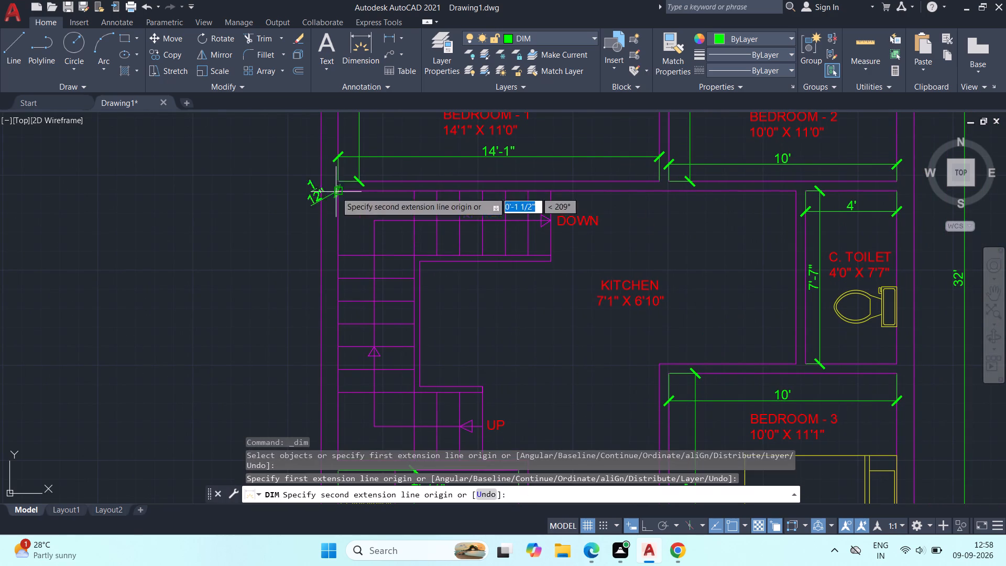
{"action": "left_click", "coordinate": [554, 192]}
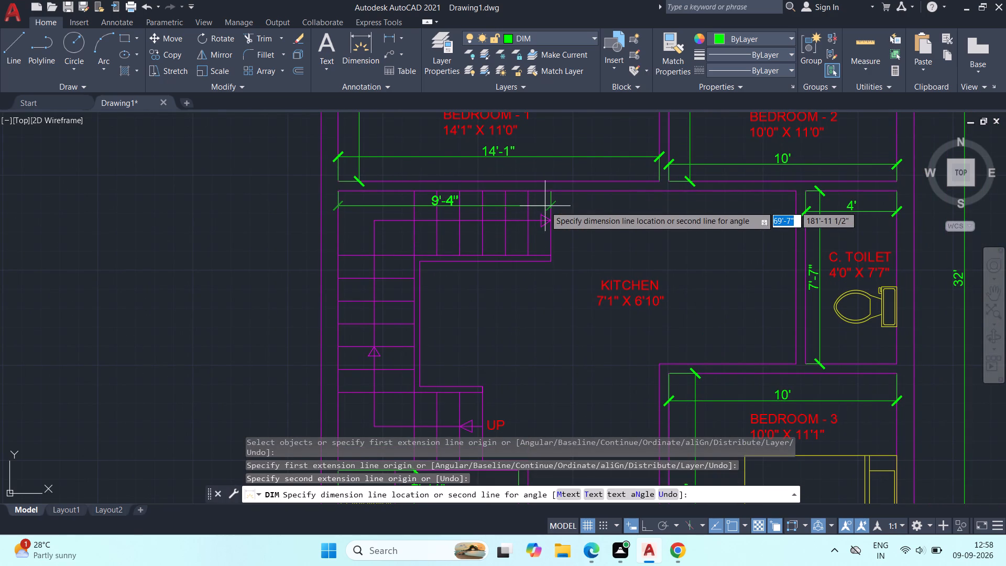
{"action": "left_click", "coordinate": [545, 206]}
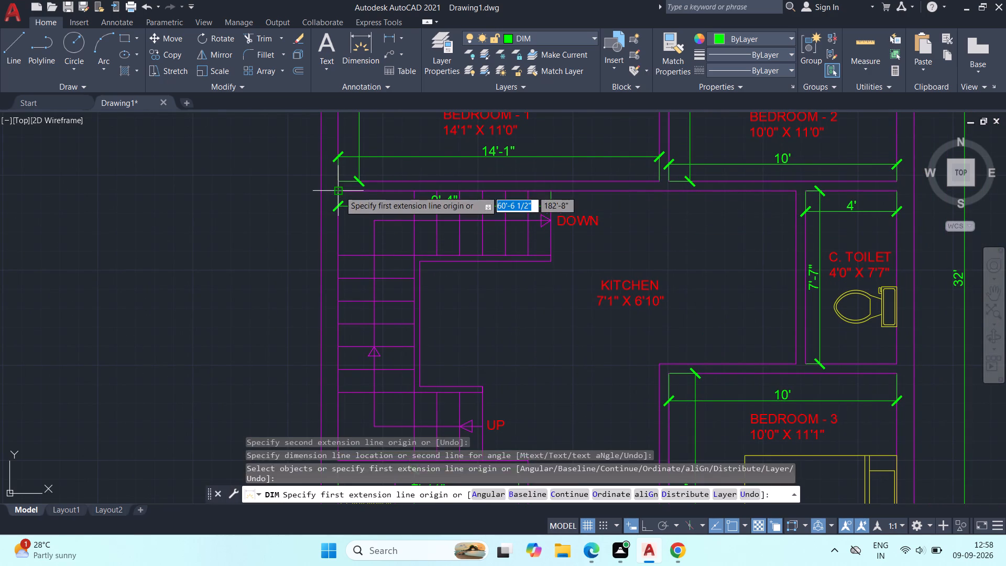
Dimension the stairwell's full depth along the outer wall, from the bedroom wall to the kitchen wall.
{"action": "left_click", "coordinate": [340, 191]}
{"action": "middle_click_drag", "start_coordinate": [353, 338], "coordinate": [365, 235]}
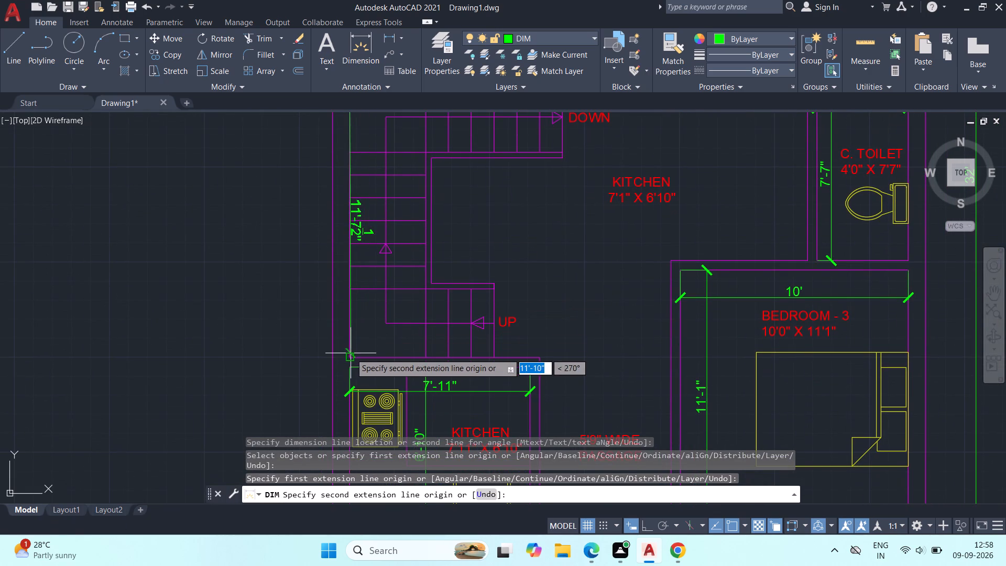
{"action": "left_click", "coordinate": [352, 359]}
{"action": "left_click", "coordinate": [367, 353]}
Dimension the lower stair flight's overall length along the kitchen wall, placing the dimension line just inside the flight.
{"action": "scroll", "coordinate": [361, 357], "scroll_direction": "up", "scroll_amount": 1}
{"action": "left_click", "coordinate": [343, 358]}
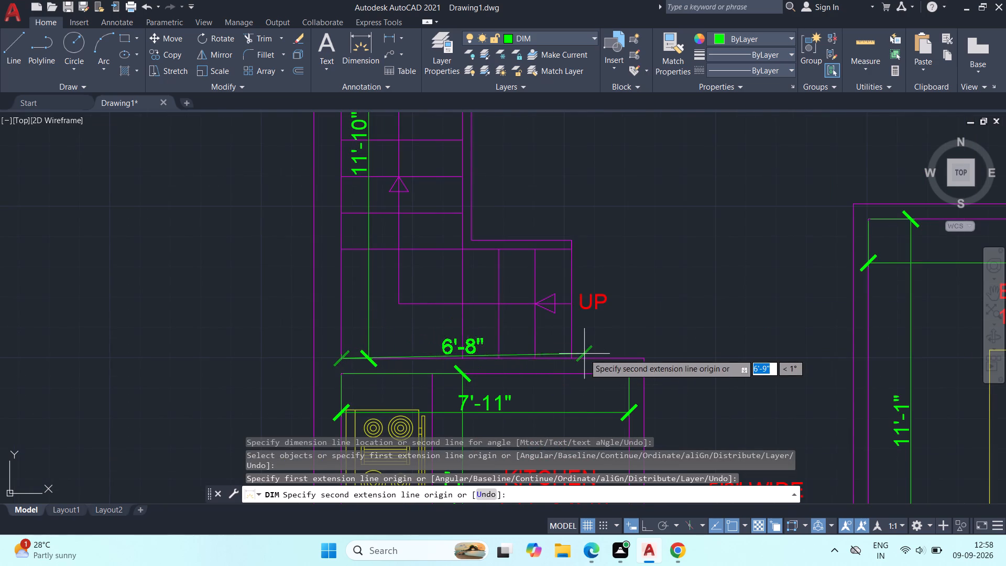
{"action": "left_click", "coordinate": [572, 358]}
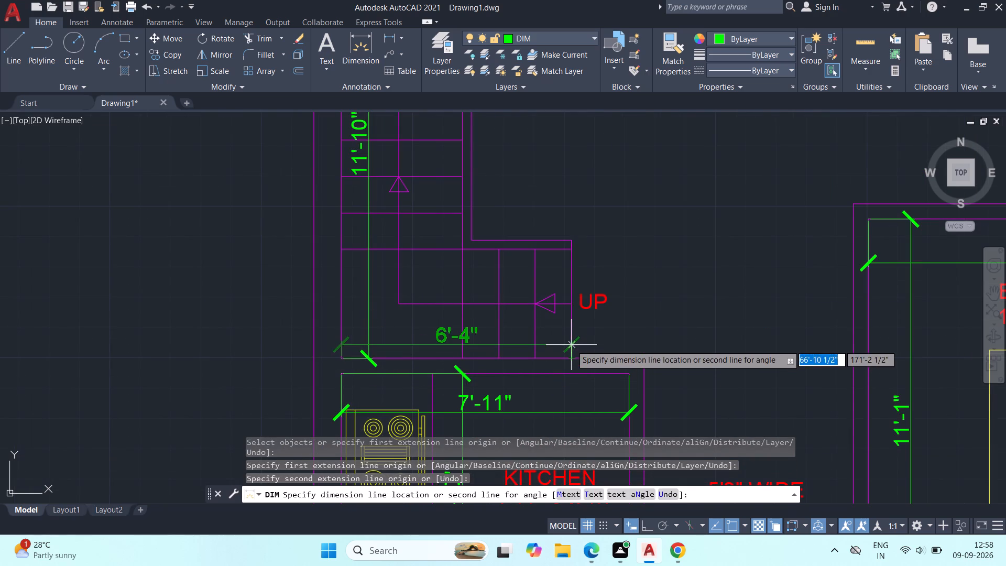
{"action": "left_click", "coordinate": [571, 345]}
{"action": "key", "text": "Escape"}
{"action": "key", "text": "Escape"}
Measure the clear width and depth of the central space between the stair's upper flight and the toilet wall using quick measure.
{"action": "scroll", "coordinate": [643, 323], "scroll_direction": "down", "scroll_amount": 1}
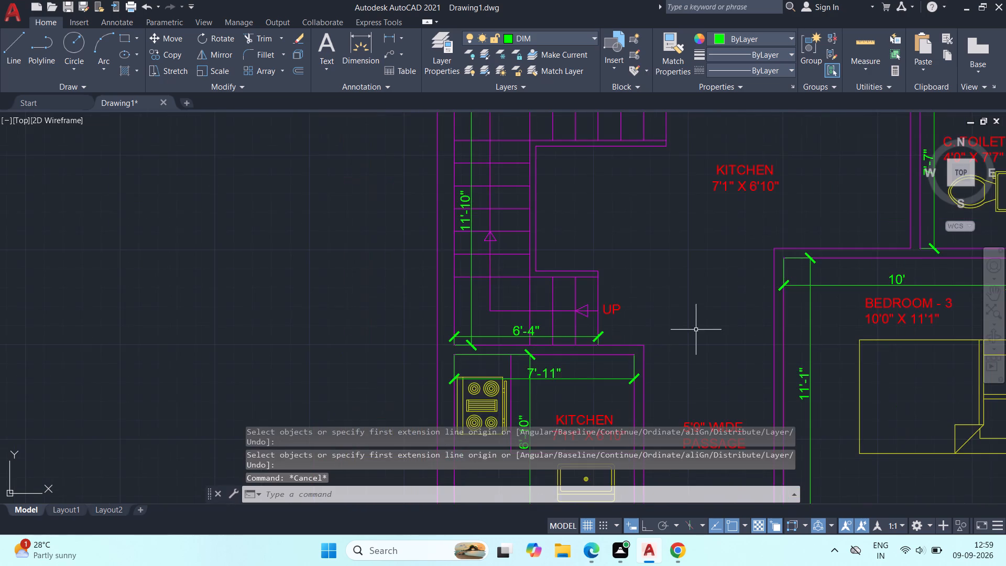
{"action": "middle_click_drag", "start_coordinate": [692, 324], "coordinate": [444, 355]}
{"action": "scroll", "coordinate": [423, 358], "scroll_direction": "down", "scroll_amount": 2}
{"action": "middle_click_drag", "start_coordinate": [421, 360], "coordinate": [210, 156]}
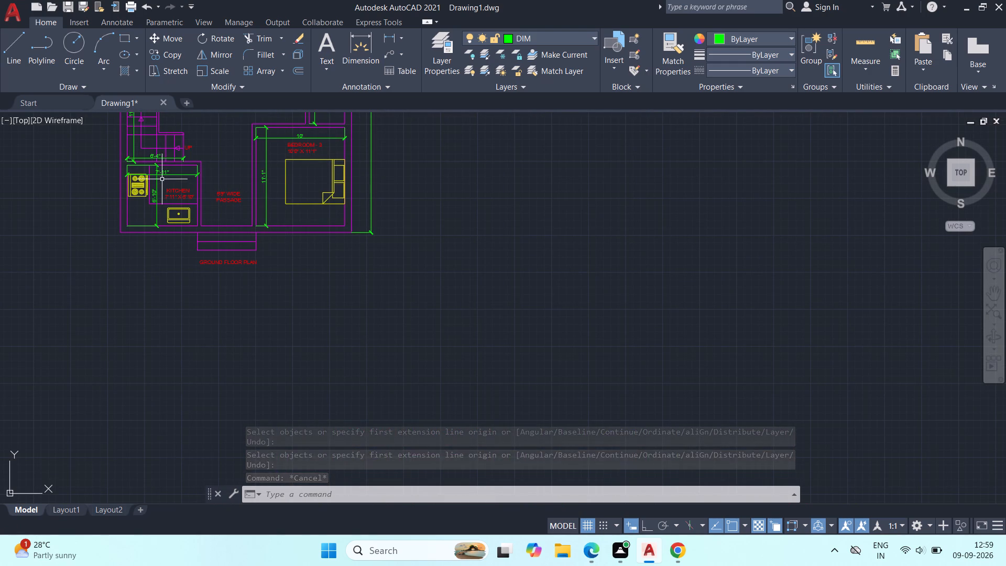
{"action": "middle_click_drag", "start_coordinate": [244, 287], "coordinate": [403, 416]}
{"action": "middle_click_drag", "start_coordinate": [407, 265], "coordinate": [358, 299]}
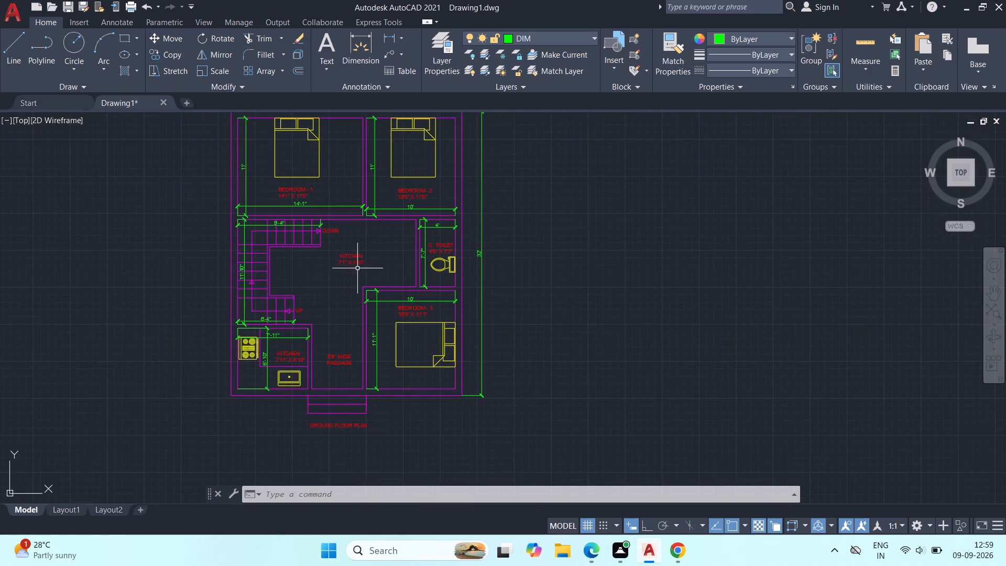
{"action": "scroll", "coordinate": [355, 249], "scroll_direction": "up", "scroll_amount": 3}
{"action": "scroll", "coordinate": [363, 276], "scroll_direction": "down", "scroll_amount": 1}
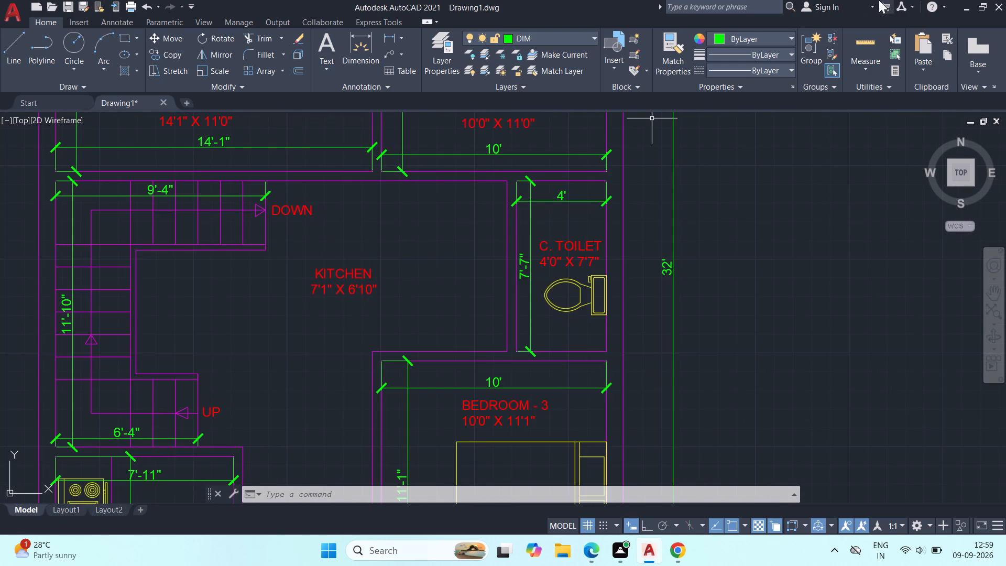
{"action": "left_click", "coordinate": [861, 38]}
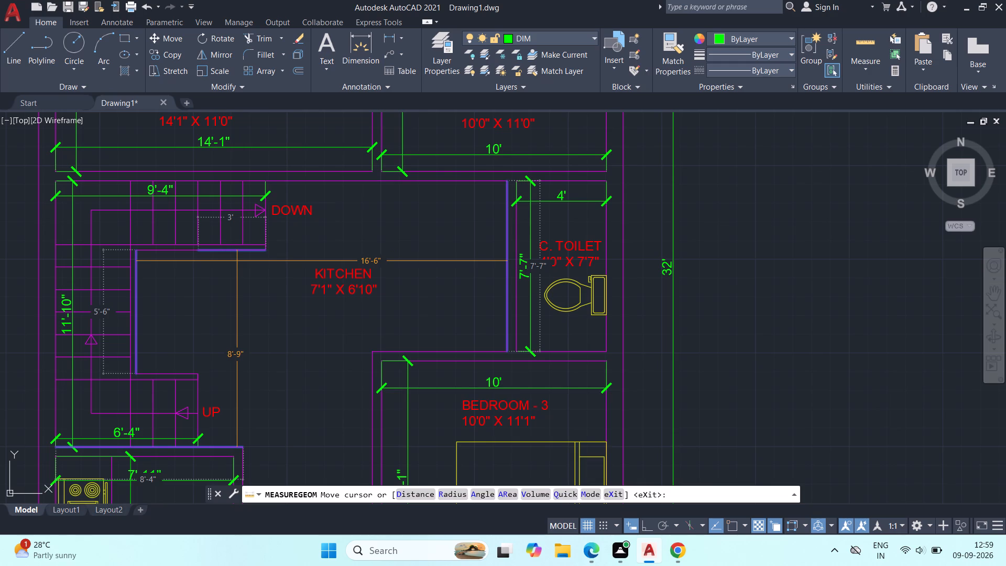
{"action": "middle_click_drag", "start_coordinate": [302, 246], "coordinate": [458, 232]}
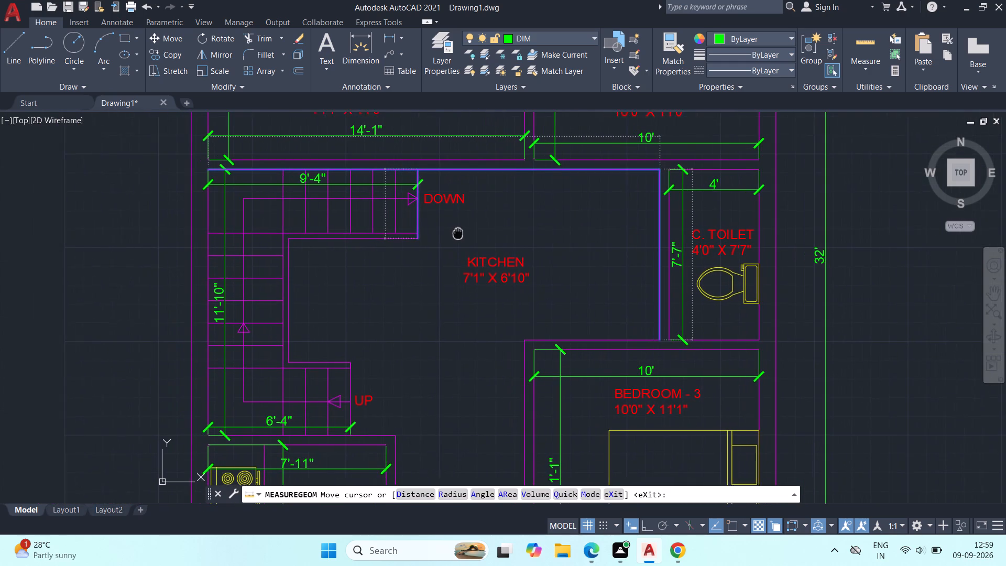
{"action": "middle_click_drag", "start_coordinate": [458, 232], "coordinate": [458, 232]}
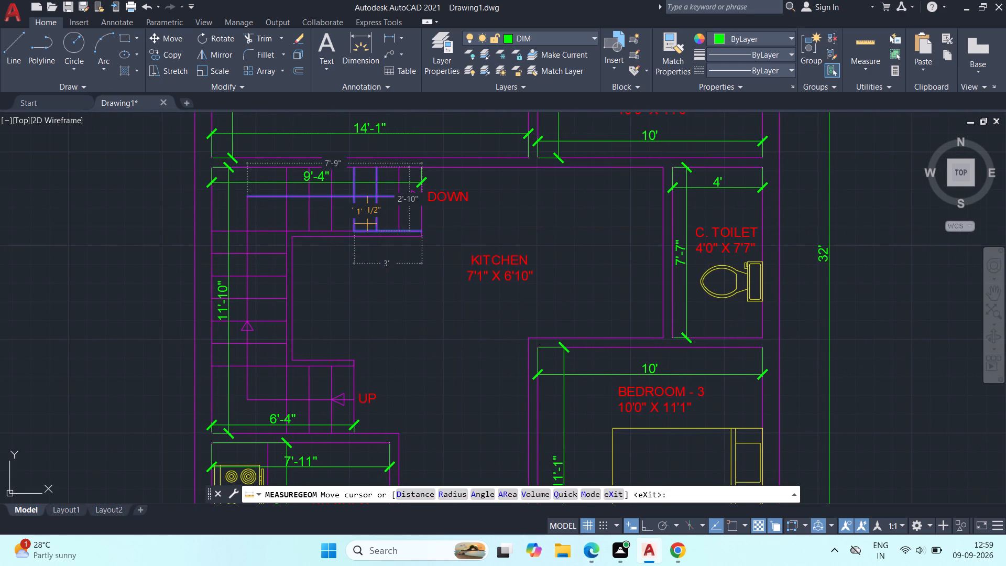
{"action": "scroll", "coordinate": [600, 208], "scroll_direction": "up", "scroll_amount": 1}
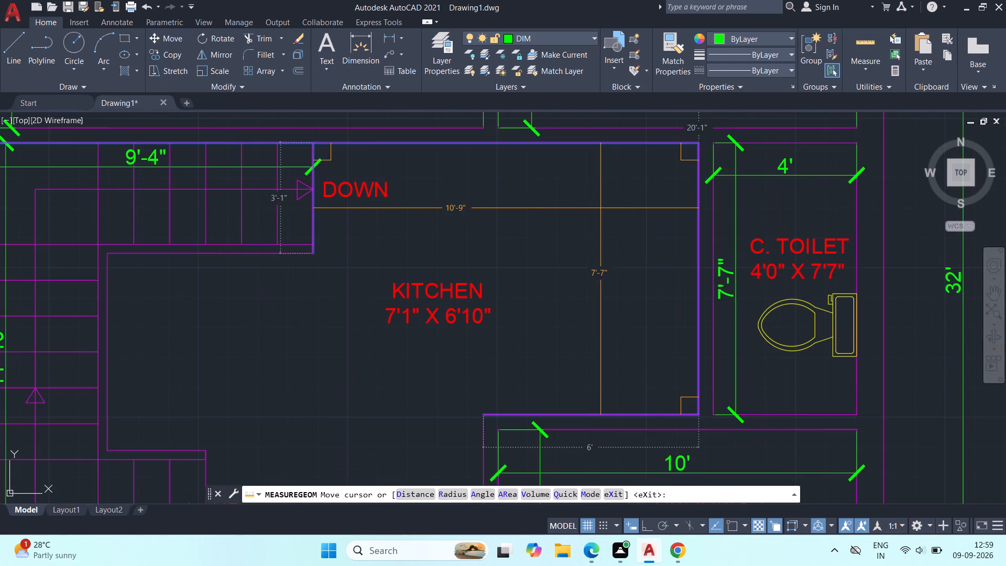
{"action": "middle_click_drag", "start_coordinate": [591, 209], "coordinate": [493, 228]}
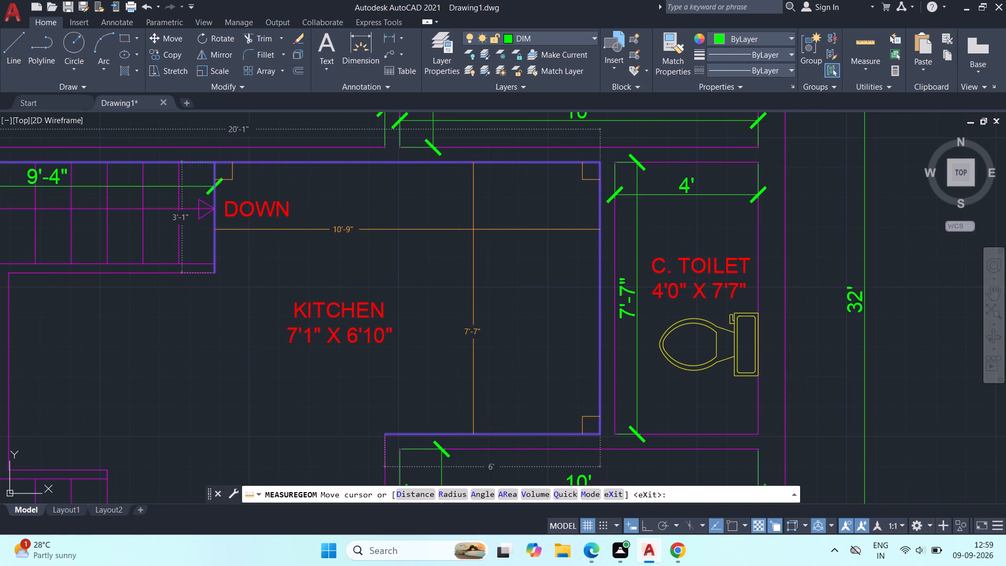
{"action": "key", "text": "Escape"}
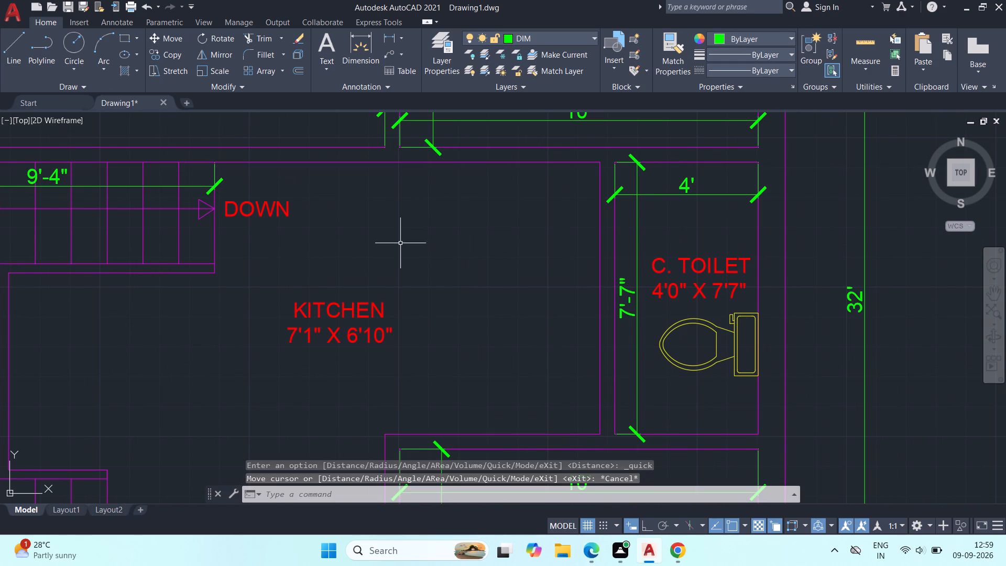
Replace the name KITCHEN with HALL in the central room's label and indent it to centre over the size line.
{"action": "double_click", "coordinate": [365, 315]}
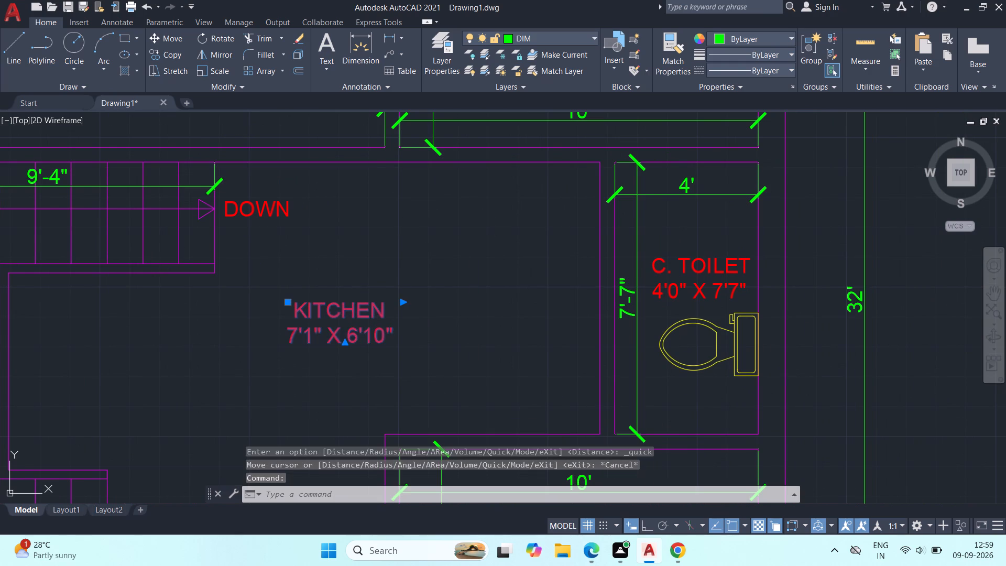
{"action": "scroll", "coordinate": [393, 312], "scroll_direction": "up", "scroll_amount": 2}
{"action": "left_click", "coordinate": [394, 311]}
{"action": "key", "text": "BackSpace"}
{"action": "key", "text": "BackSpace"}
{"action": "key", "text": "BackSpace"}
{"action": "key", "text": "BackSpace"}
{"action": "key", "text": "BackSpace"}
{"action": "key", "text": "BackSpace"}
{"action": "key", "text": "BackSpace"}
{"action": "key", "text": "BackSpace"}
{"action": "key", "text": "BackSpace"}
{"action": "key", "text": "BackSpace"}
{"action": "key", "text": "BackSpace"}
{"action": "key", "text": "BackSpace"}
{"action": "key", "text": "BackSpace"}
{"action": "key", "text": "BackSpace"}
{"action": "key", "text": "BackSpace"}
{"action": "key", "text": "BackSpace"}
{"action": "key", "text": "BackSpace"}
{"action": "key", "text": "BackSpace"}
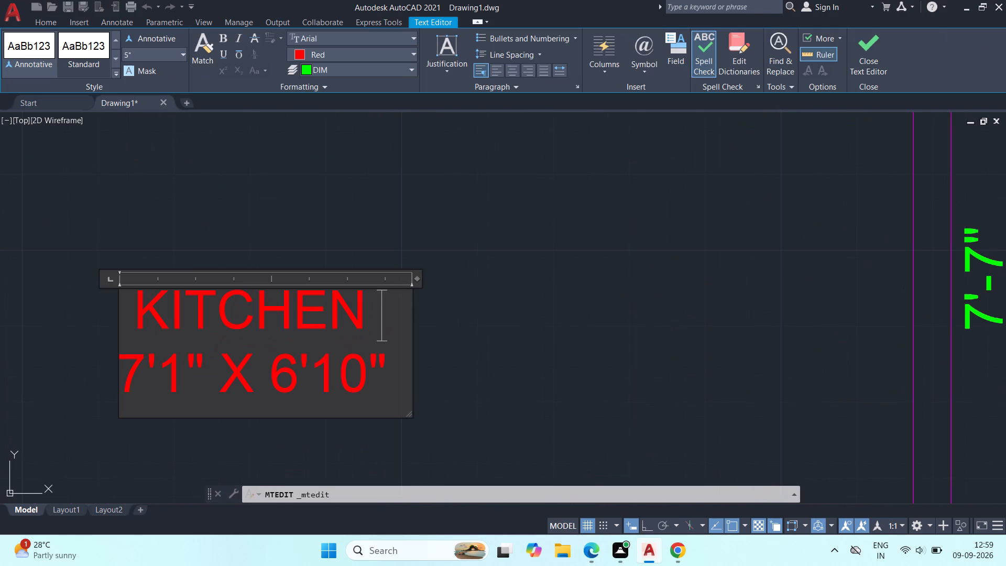
{"action": "type", "text": "HALL"}
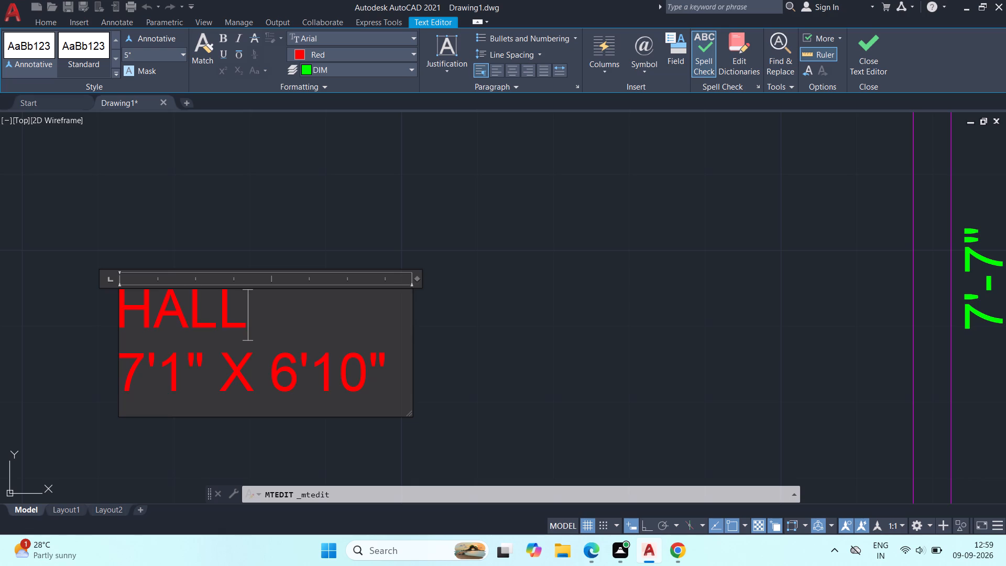
{"action": "left_click", "coordinate": [119, 315]}
{"action": "key", "text": "space"}
{"action": "key", "text": "space"}
{"action": "key", "text": "space"}
{"action": "key", "text": "space"}
{"action": "key", "text": "space"}
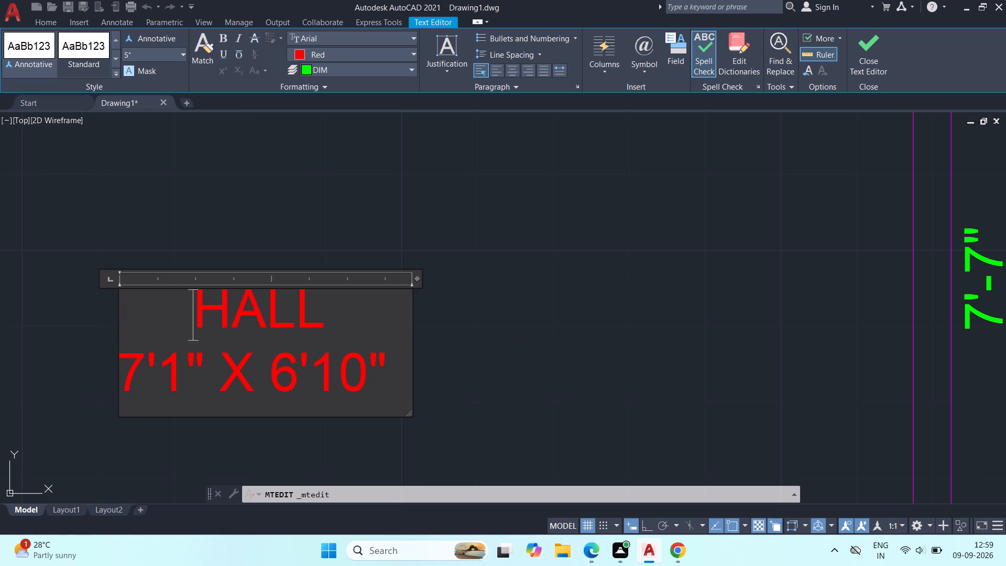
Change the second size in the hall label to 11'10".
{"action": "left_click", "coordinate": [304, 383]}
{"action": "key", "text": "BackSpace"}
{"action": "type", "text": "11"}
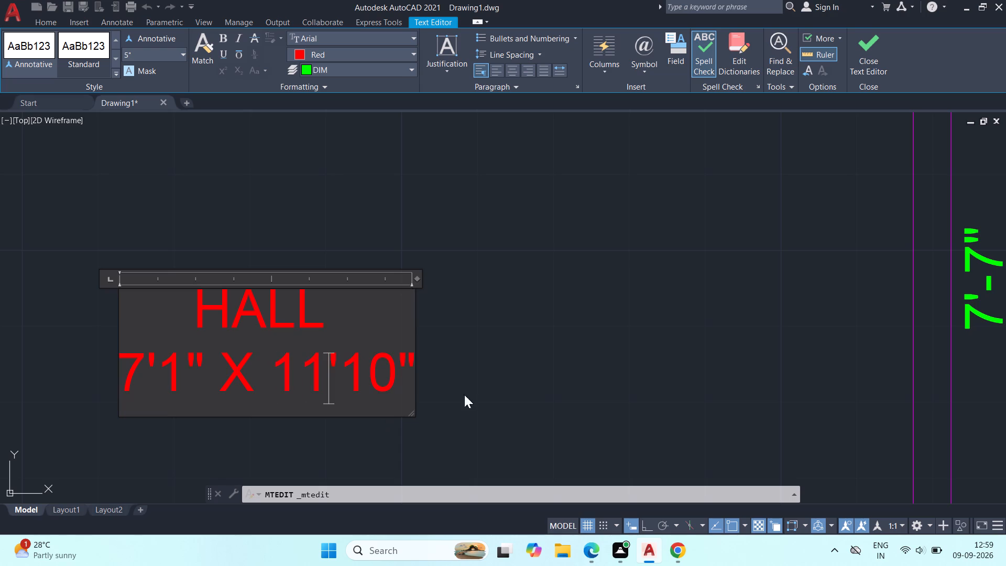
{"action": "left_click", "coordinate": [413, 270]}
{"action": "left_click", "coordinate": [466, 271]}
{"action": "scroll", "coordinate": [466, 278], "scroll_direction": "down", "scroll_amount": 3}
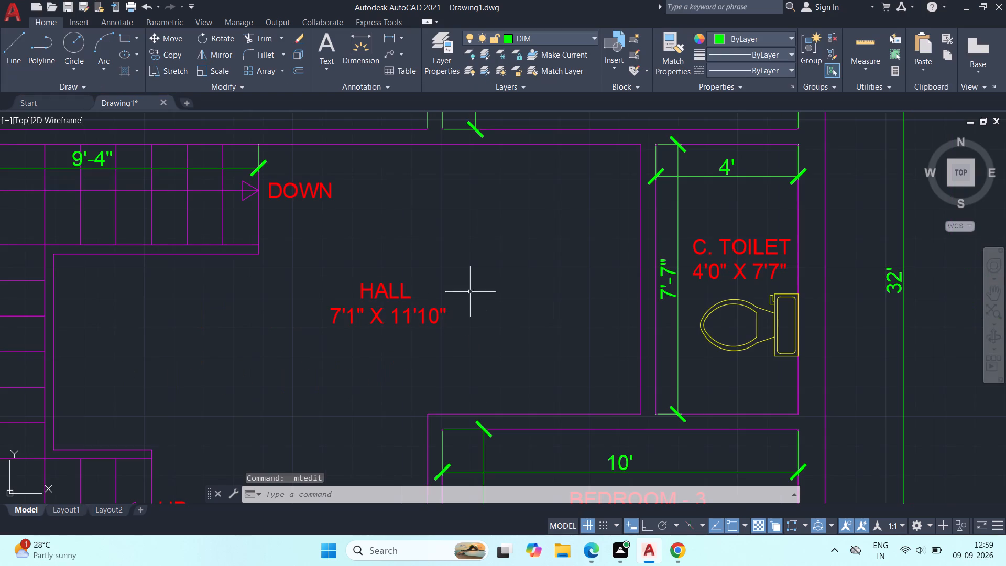
Measure the hall's clear width and depth between the stair, toilet wall and bedroom walls with quick measure.
{"action": "scroll", "coordinate": [560, 220], "scroll_direction": "down", "scroll_amount": 1}
{"action": "middle_click_drag", "start_coordinate": [557, 248], "coordinate": [430, 234]}
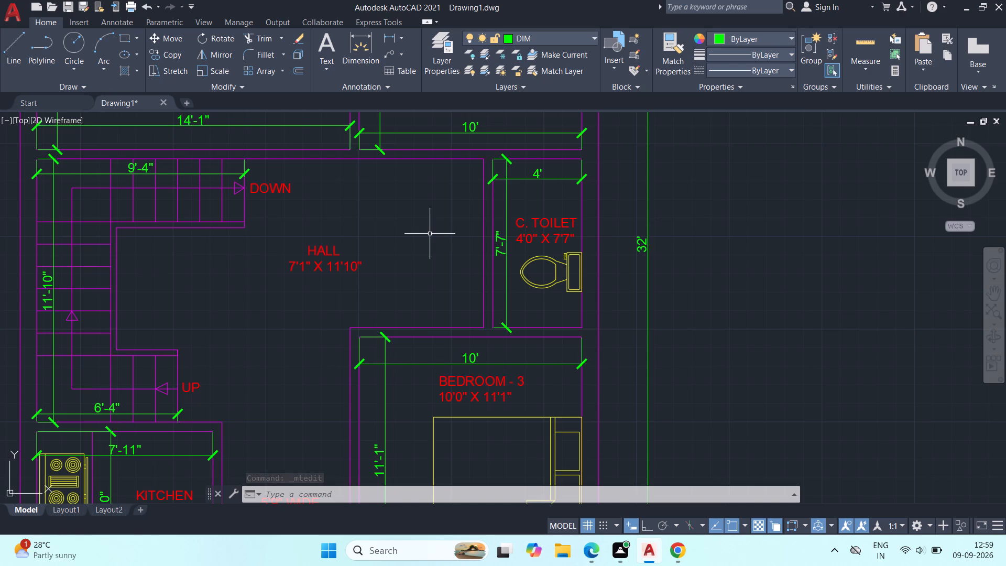
{"action": "left_click", "coordinate": [871, 40]}
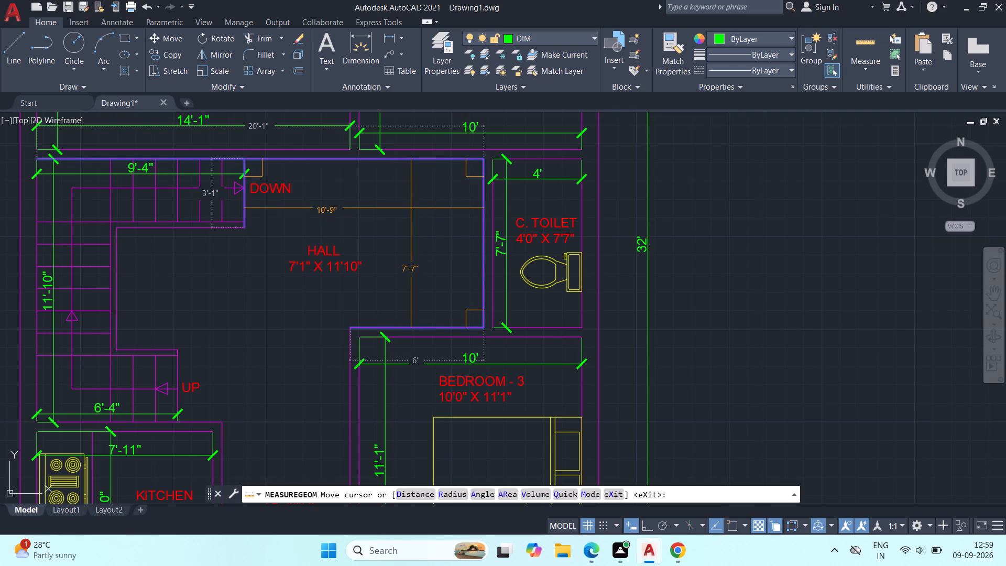
{"action": "scroll", "coordinate": [411, 208], "scroll_direction": "up", "scroll_amount": 1}
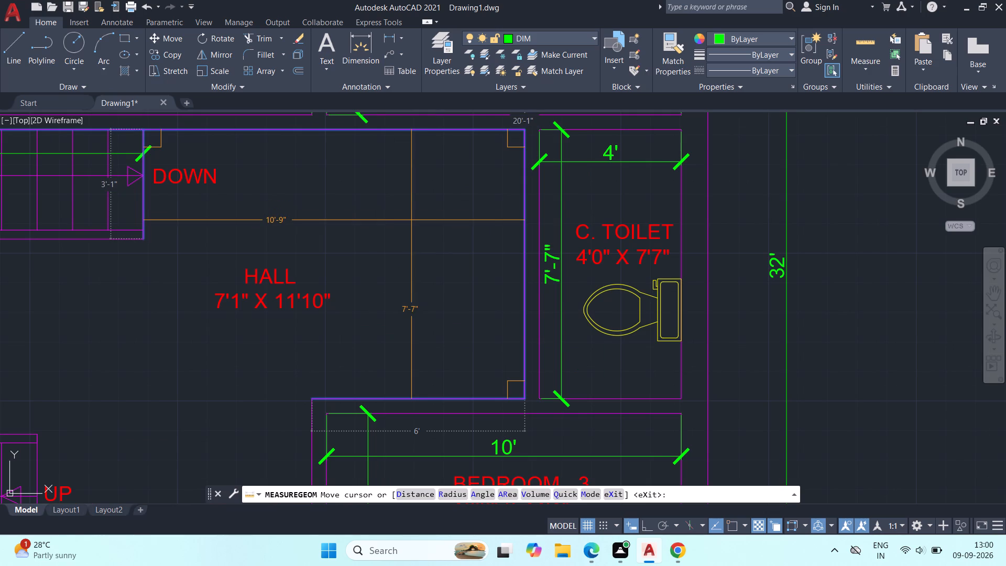
{"action": "key", "text": "Escape"}
Set the size line of the HALL label to 10'9" X 7'7".
{"action": "scroll", "coordinate": [253, 318], "scroll_direction": "up", "scroll_amount": 3}
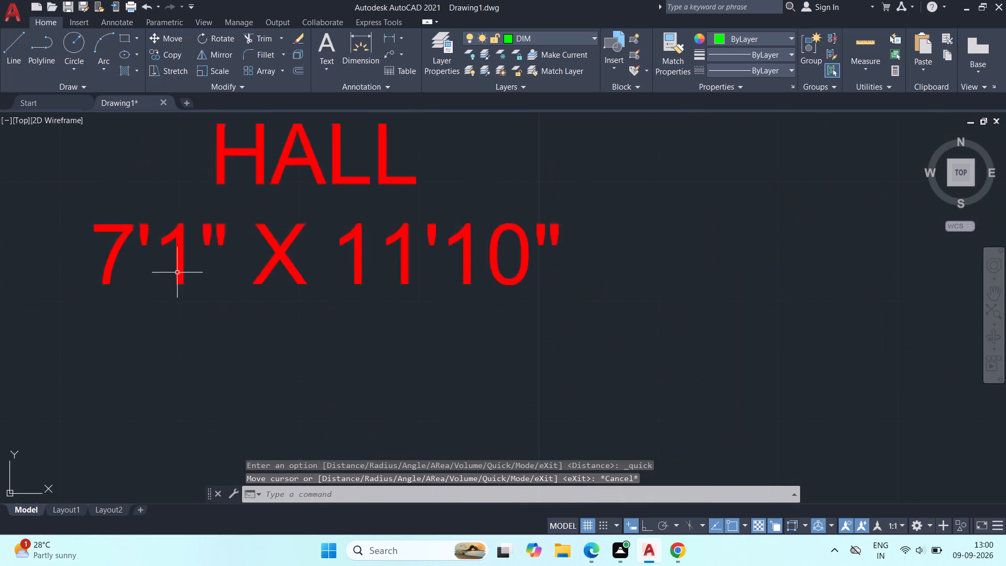
{"action": "double_click", "coordinate": [177, 271]}
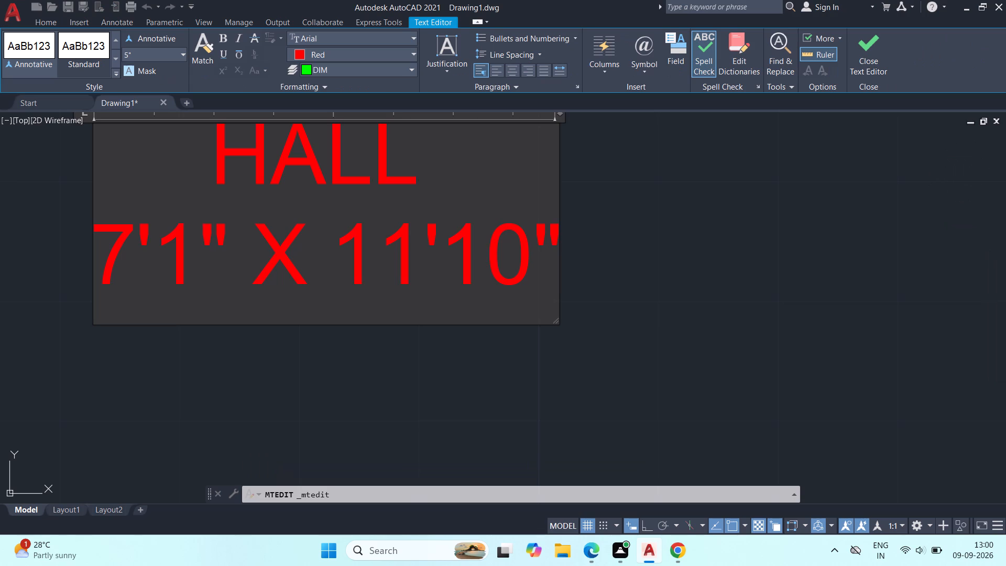
{"action": "key", "text": "BackSpace"}
{"action": "key", "text": "BackSpace"}
{"action": "key", "text": "BackSpace"}
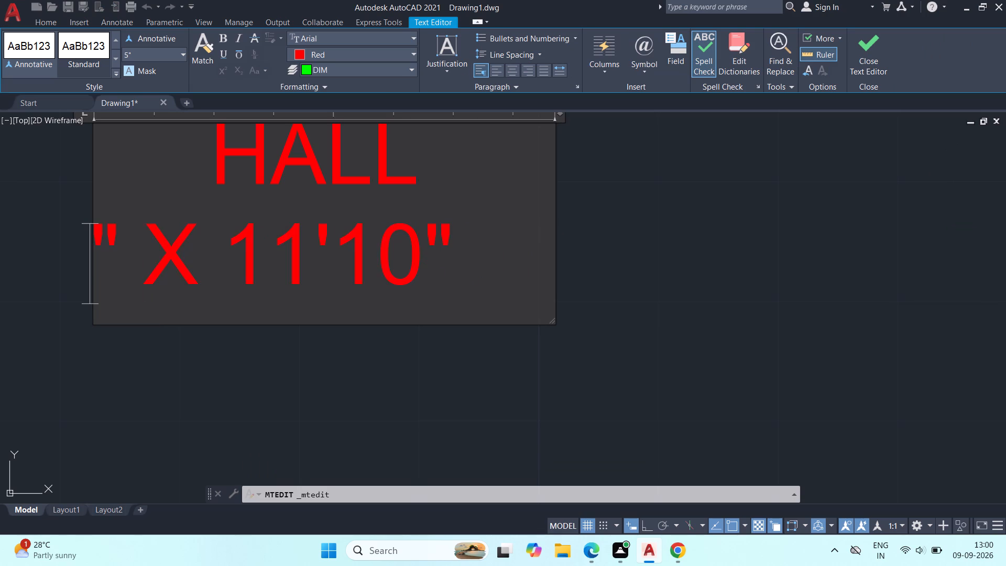
{"action": "type", "text": "10"}
{"action": "key", "text": "apostrophe"}
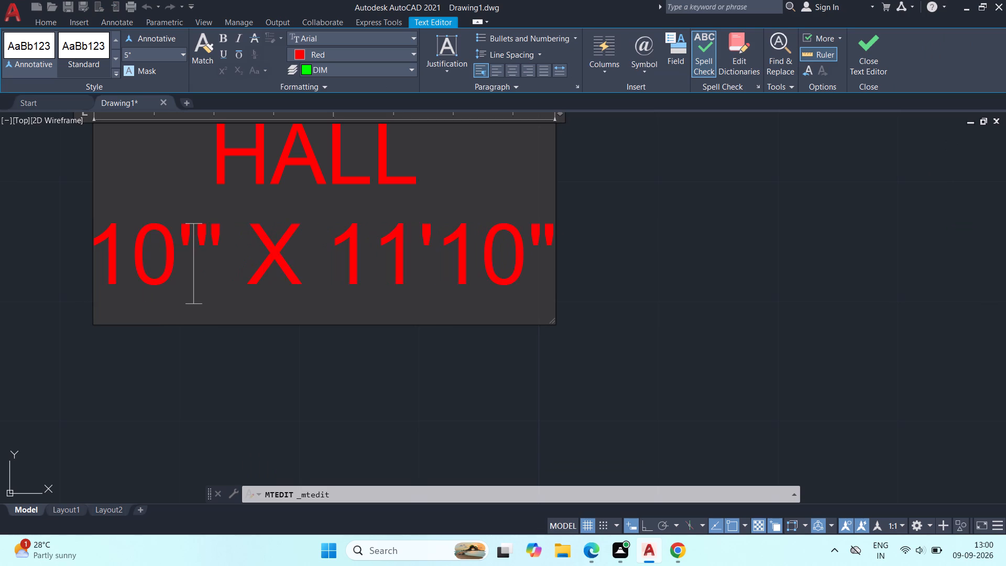
{"action": "key", "text": "9"}
{"action": "left_click_drag", "start_coordinate": [169, 351], "coordinate": [173, 354]}
{"action": "key", "text": "BackSpace"}
{"action": "key", "text": "BackSpace"}
{"action": "key", "text": "7"}
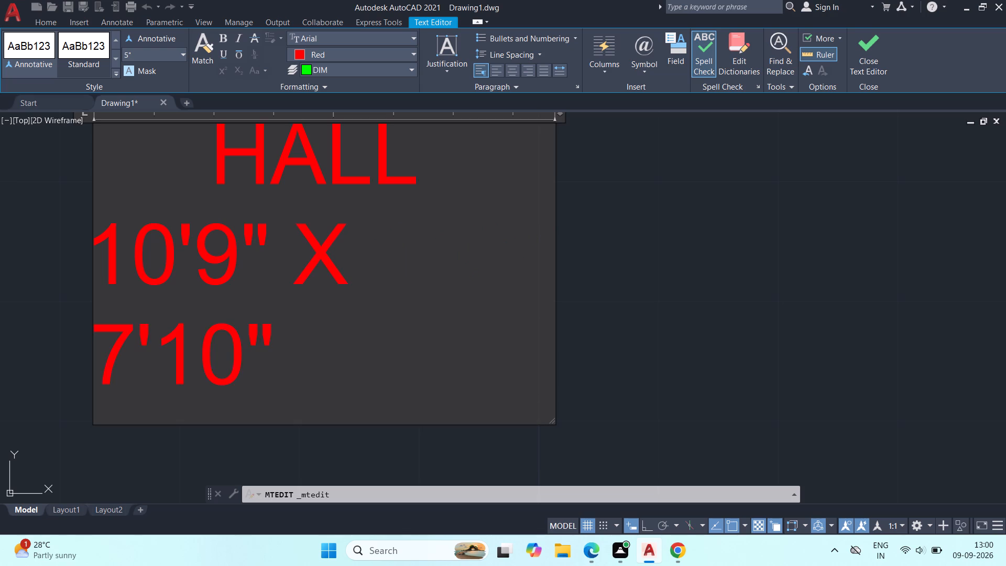
{"action": "left_click", "coordinate": [241, 382]}
{"action": "key", "text": "BackSpace"}
{"action": "key", "text": "BackSpace"}
{"action": "key", "text": "7"}
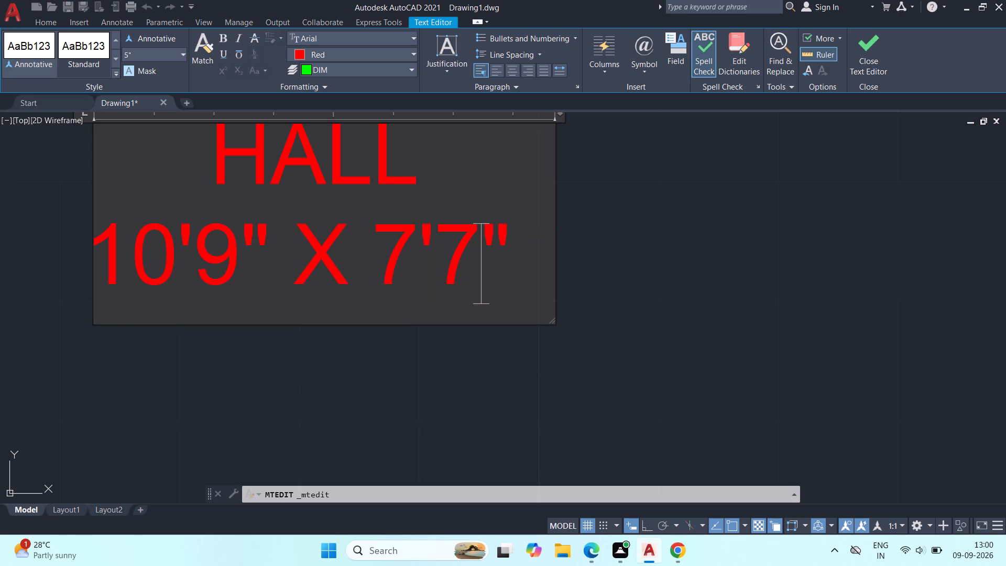
{"action": "left_click", "coordinate": [763, 335]}
{"action": "scroll", "coordinate": [756, 333], "scroll_direction": "down", "scroll_amount": 3}
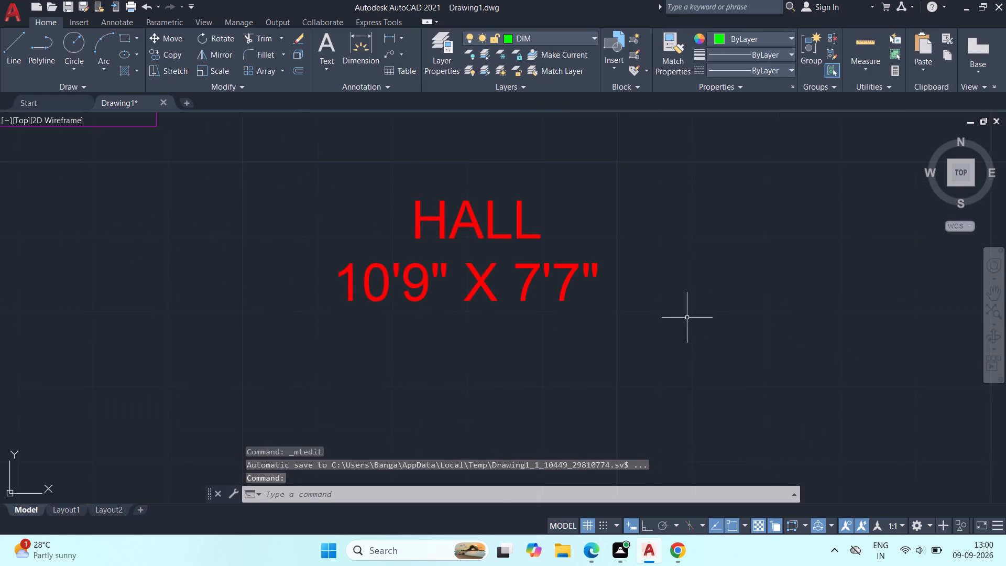
Move the HALL label about 1' towards the toilet and slightly up into the hall's open area.
{"action": "middle_click_drag", "start_coordinate": [680, 318], "coordinate": [664, 313]}
{"action": "scroll", "coordinate": [668, 315], "scroll_direction": "down", "scroll_amount": 3}
{"action": "middle_click_drag", "start_coordinate": [650, 313], "coordinate": [378, 317]}
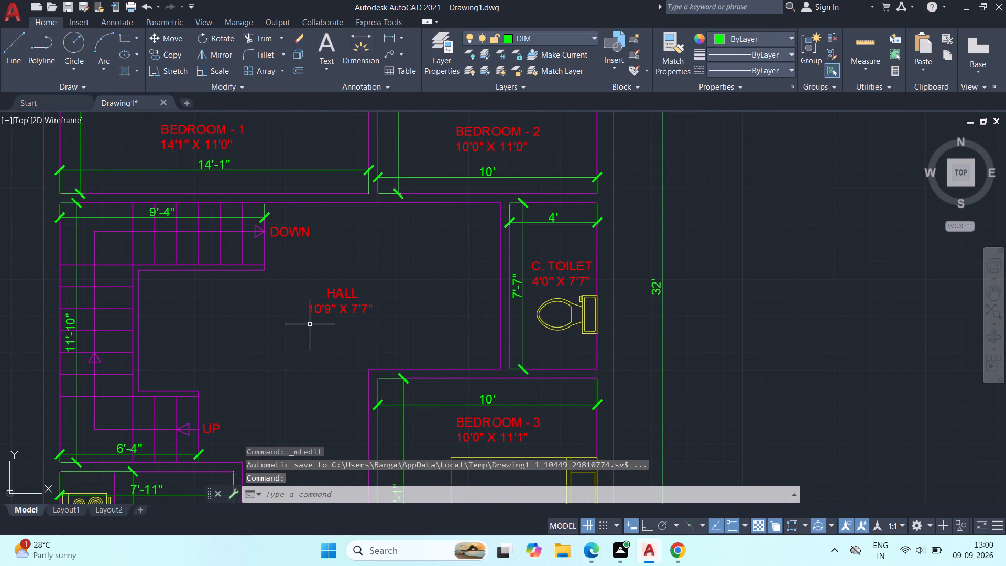
{"action": "left_click", "coordinate": [329, 300]}
{"action": "key", "text": "m"}
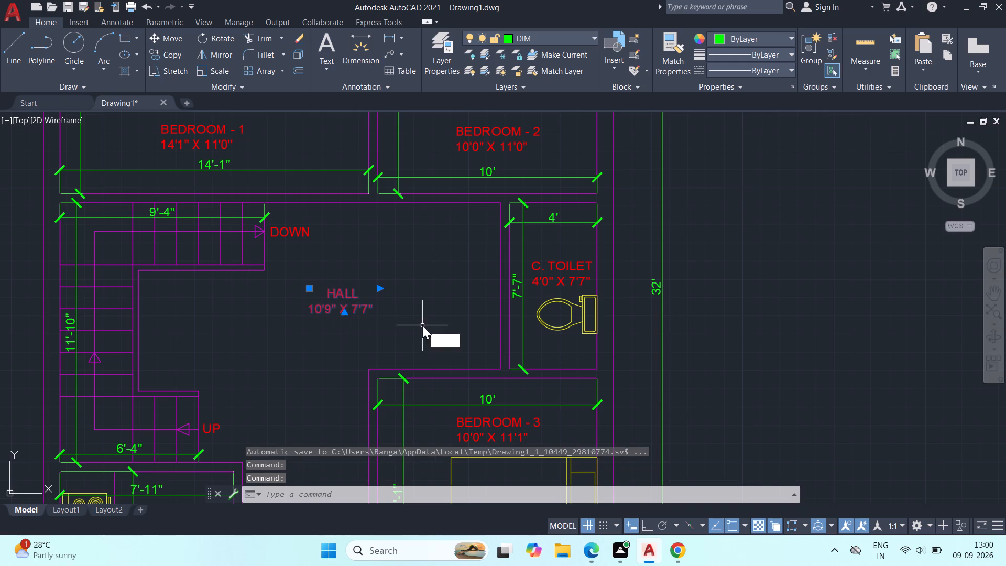
{"action": "key", "text": "space"}
{"action": "left_click", "coordinate": [344, 300]}
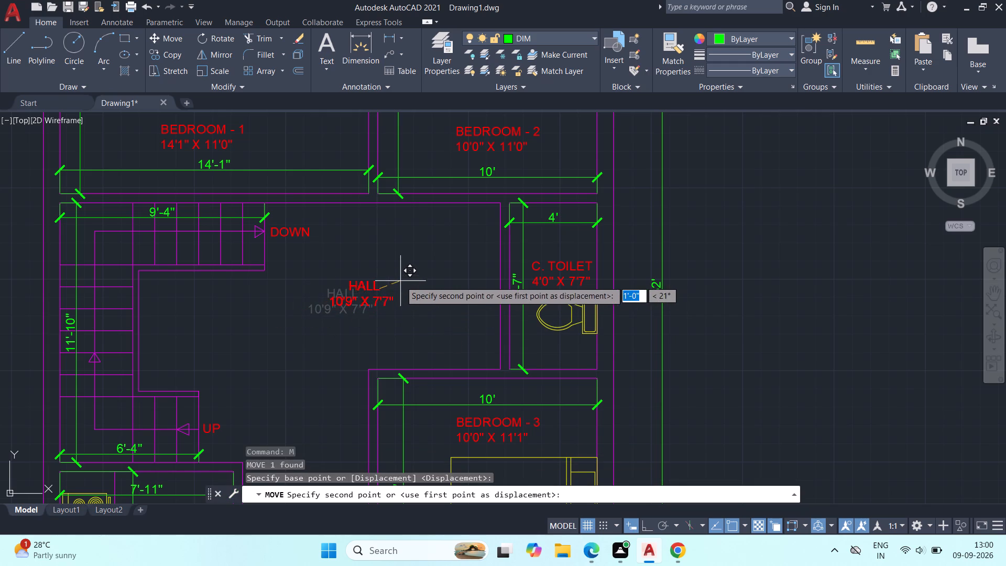
{"action": "left_click", "coordinate": [403, 279]}
Recheck the hall's clear width and depth against its label with quick measure.
{"action": "left_click", "coordinate": [874, 46]}
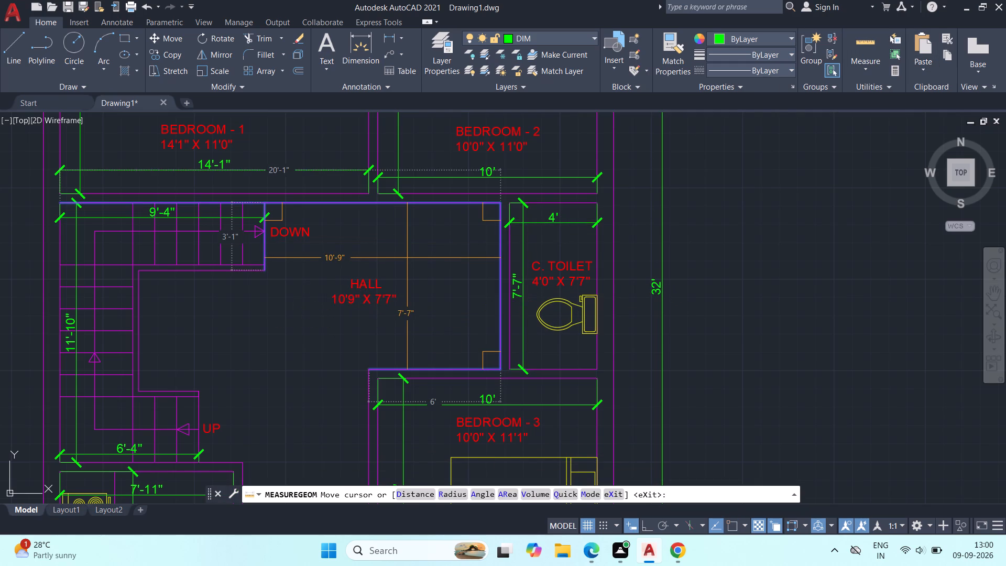
{"action": "key", "text": "Escape"}
Look over the whole ground floor plan, checking its room labels, stair and dimensions.
{"action": "middle_click_drag", "start_coordinate": [302, 393], "coordinate": [321, 332]}
{"action": "scroll", "coordinate": [321, 332], "scroll_direction": "down", "scroll_amount": 1}
{"action": "middle_click_drag", "start_coordinate": [316, 380], "coordinate": [384, 396]}
{"action": "scroll", "coordinate": [385, 383], "scroll_direction": "down", "scroll_amount": 1}
{"action": "middle_click_drag", "start_coordinate": [386, 381], "coordinate": [384, 324]}
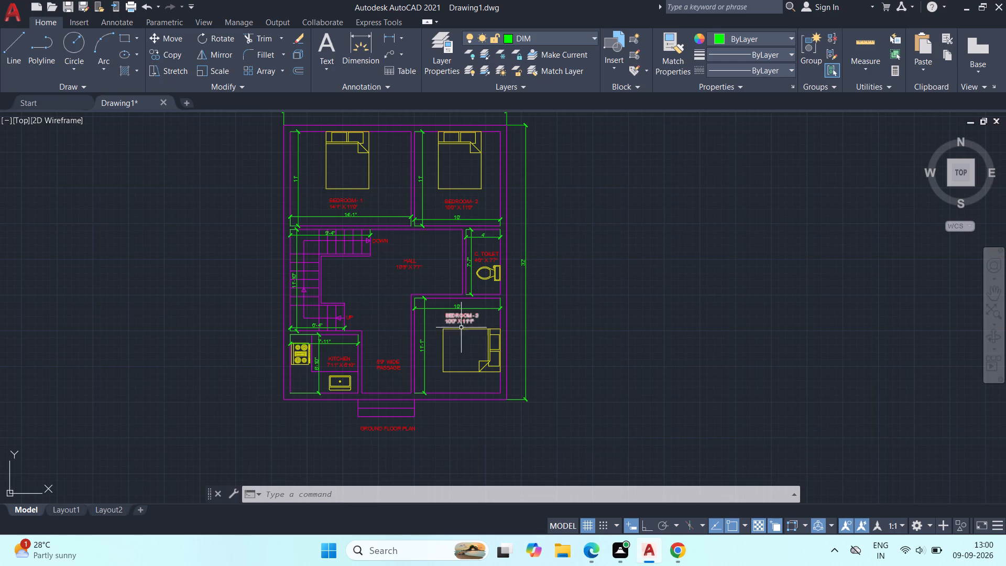
{"action": "middle_click_drag", "start_coordinate": [568, 409], "coordinate": [475, 510]}
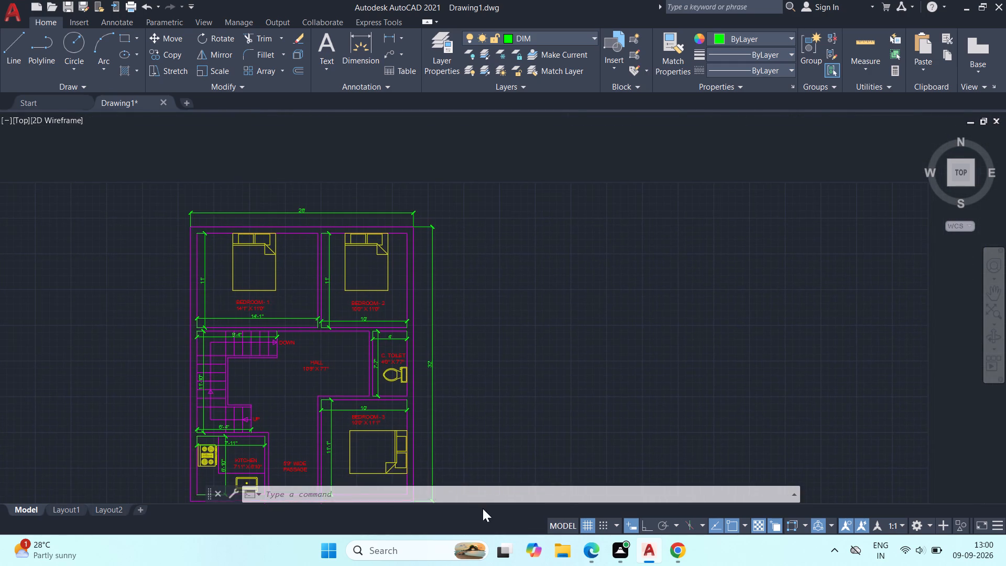
{"action": "scroll", "coordinate": [541, 397], "scroll_direction": "up", "scroll_amount": 1}
{"action": "middle_click_drag", "start_coordinate": [533, 388], "coordinate": [520, 364]}
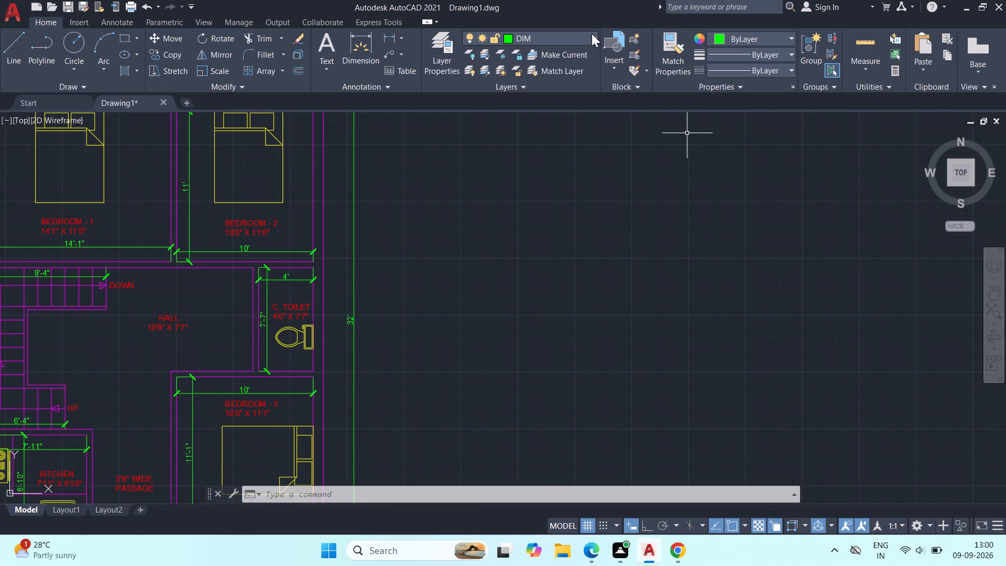
Create three new layers named WINDOWS, DOORS and VENTILATOR.
{"action": "left_click", "coordinate": [450, 40]}
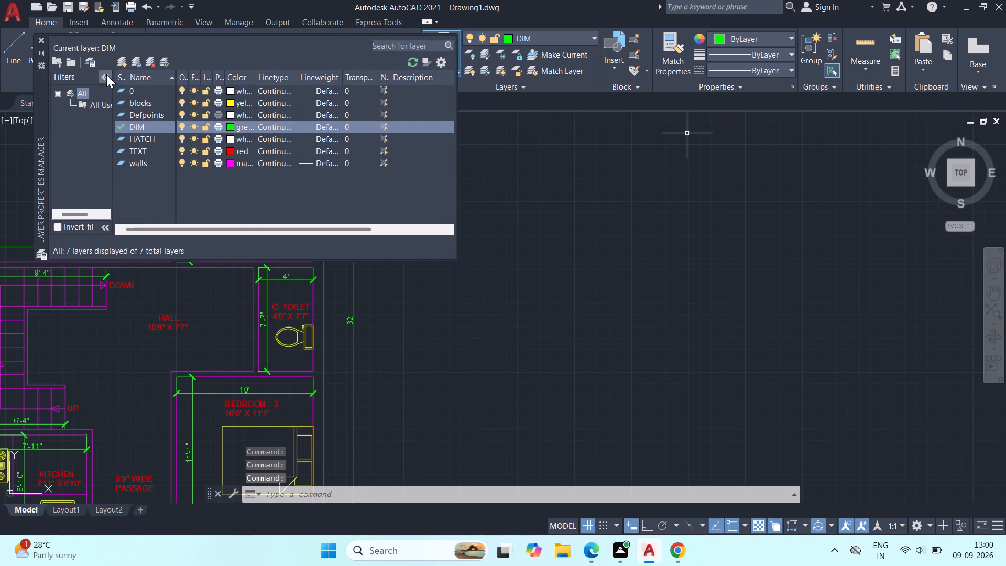
{"action": "left_click", "coordinate": [122, 66]}
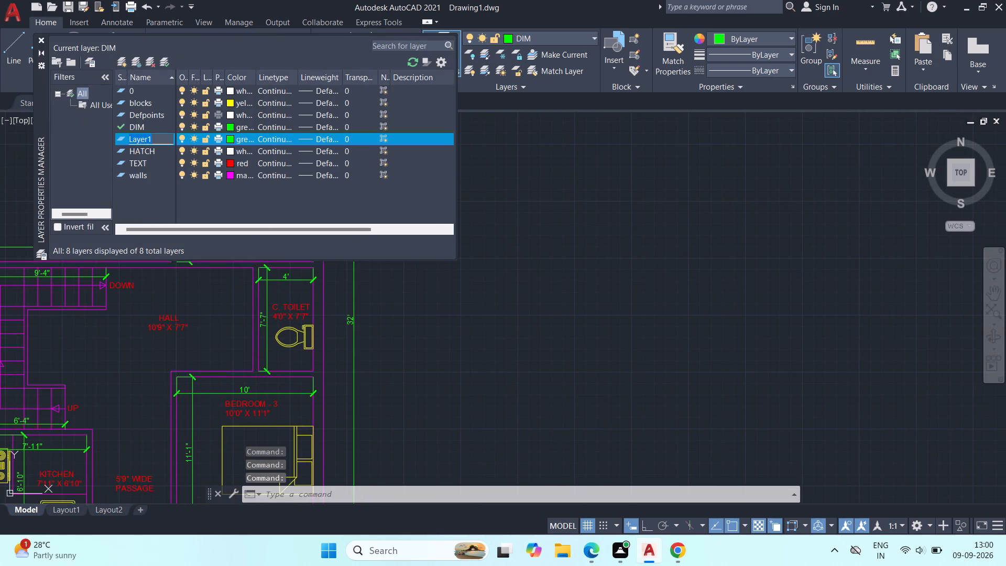
{"action": "type", "text": "WINDOWS"}
{"action": "key", "text": "Return"}
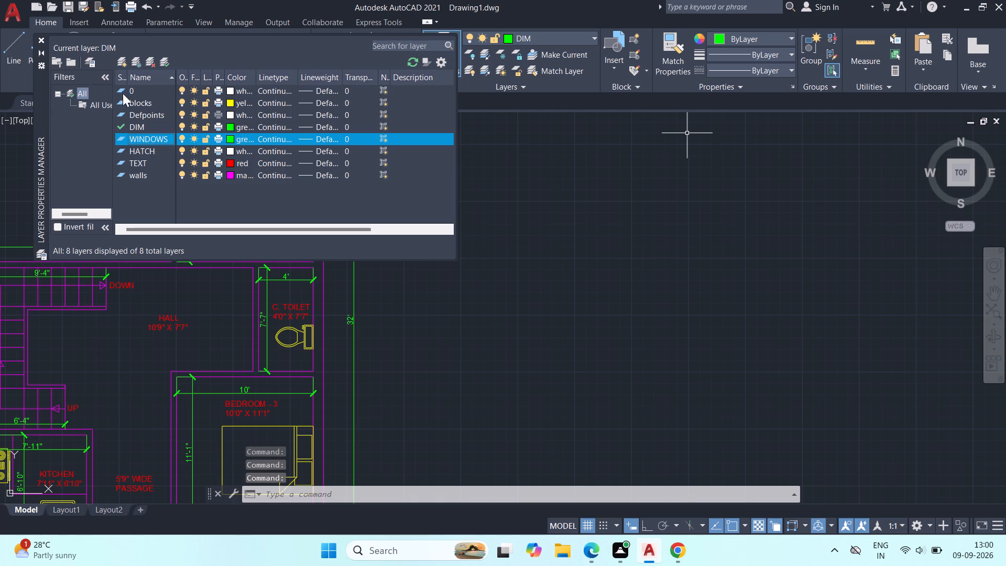
{"action": "left_click", "coordinate": [124, 56]}
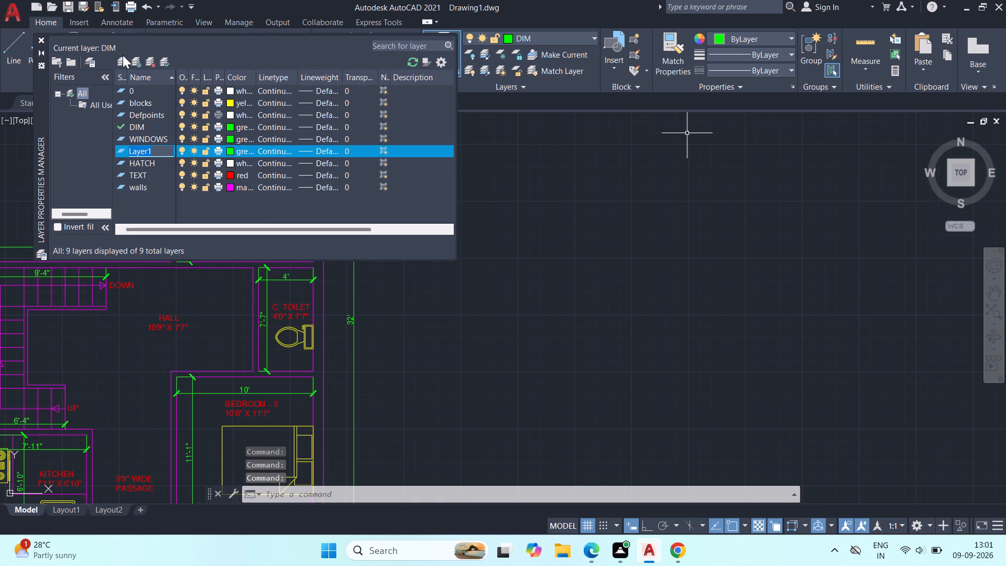
{"action": "type", "text": "DOORS"}
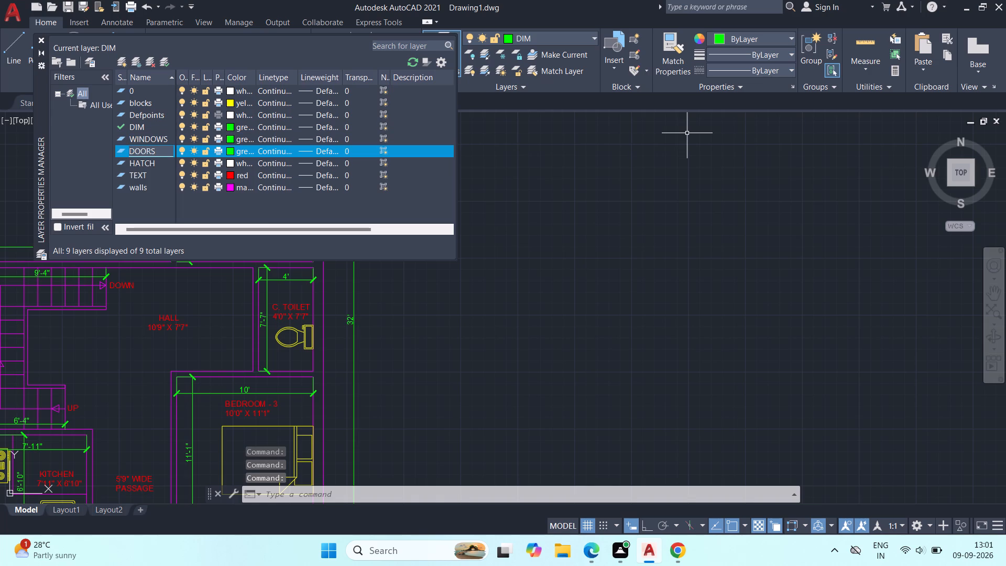
{"action": "key", "text": "Return"}
{"action": "left_click", "coordinate": [123, 64]}
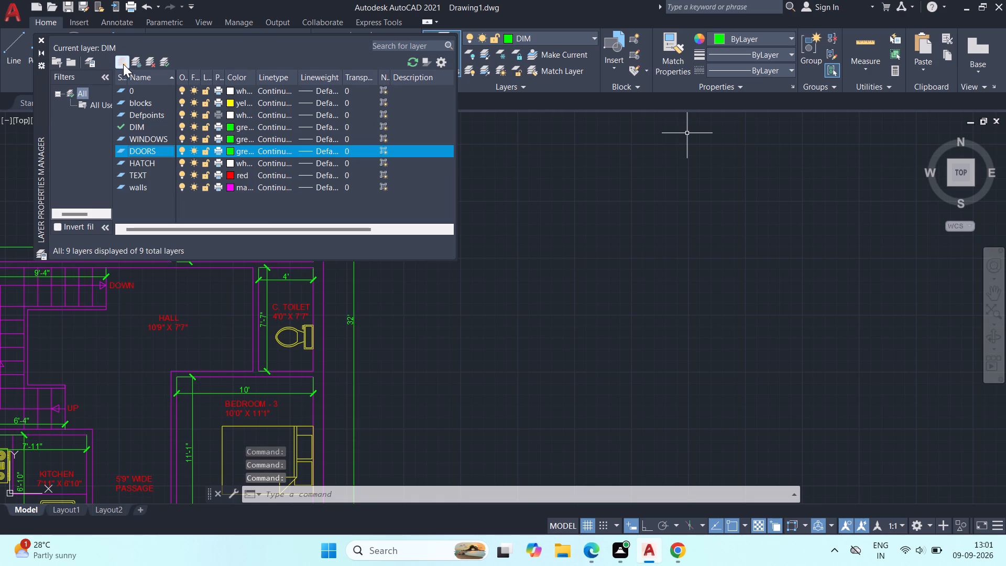
{"action": "type", "text": "VENTILATOE"}
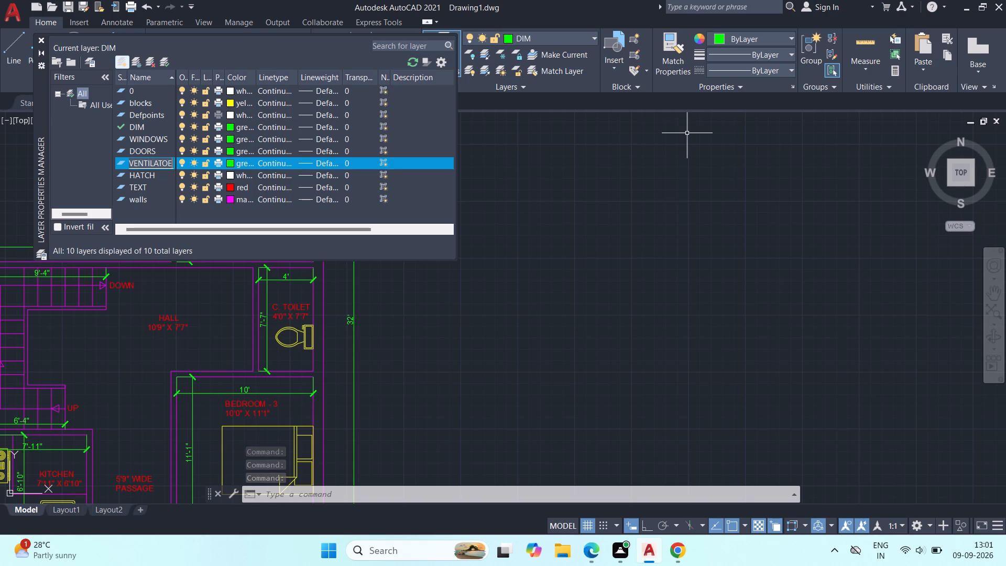
{"action": "key", "text": "BackSpace"}
{"action": "key", "text": "r"}
{"action": "key", "text": "Return"}
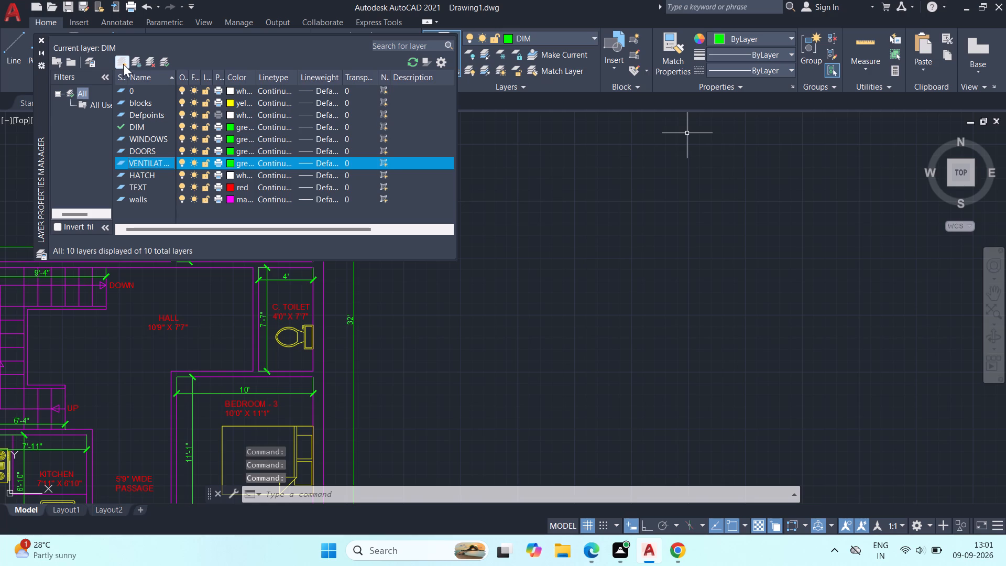
Set the layer colours: WINDOWS to index colour 30, DOORS to cyan and VENTILATOR to index colour 11.
{"action": "left_click", "coordinate": [232, 140]}
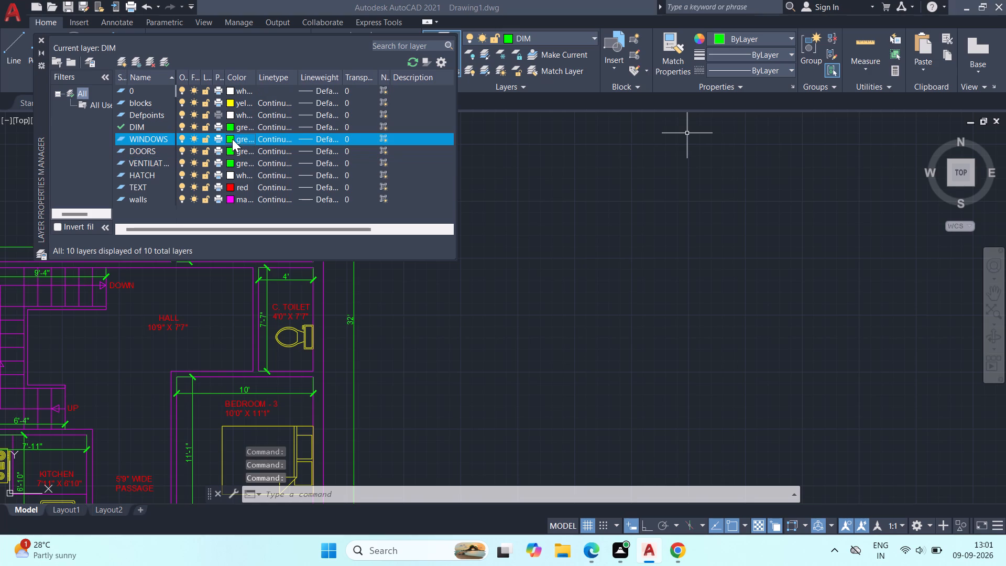
{"action": "left_click", "coordinate": [412, 232]}
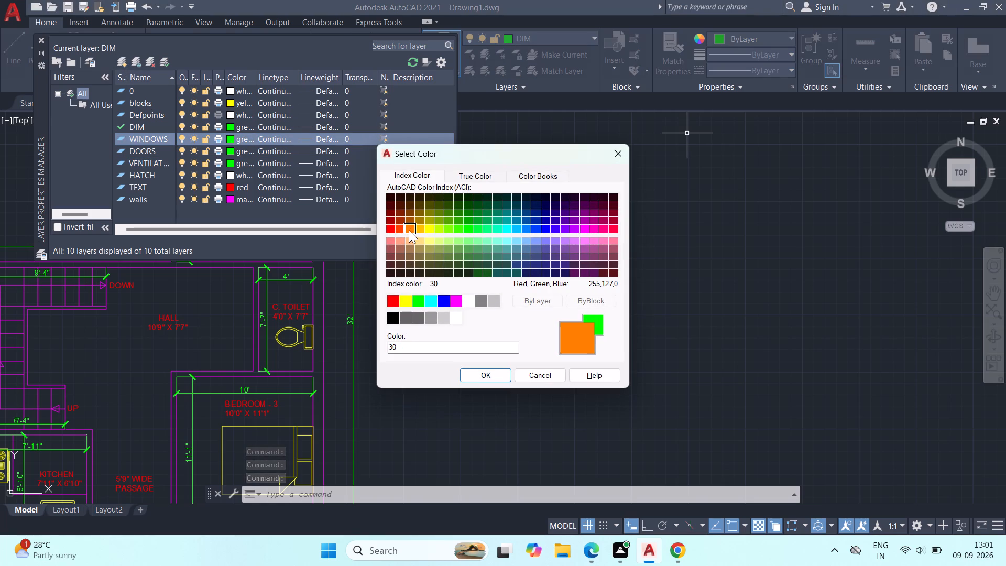
{"action": "left_click", "coordinate": [487, 372]}
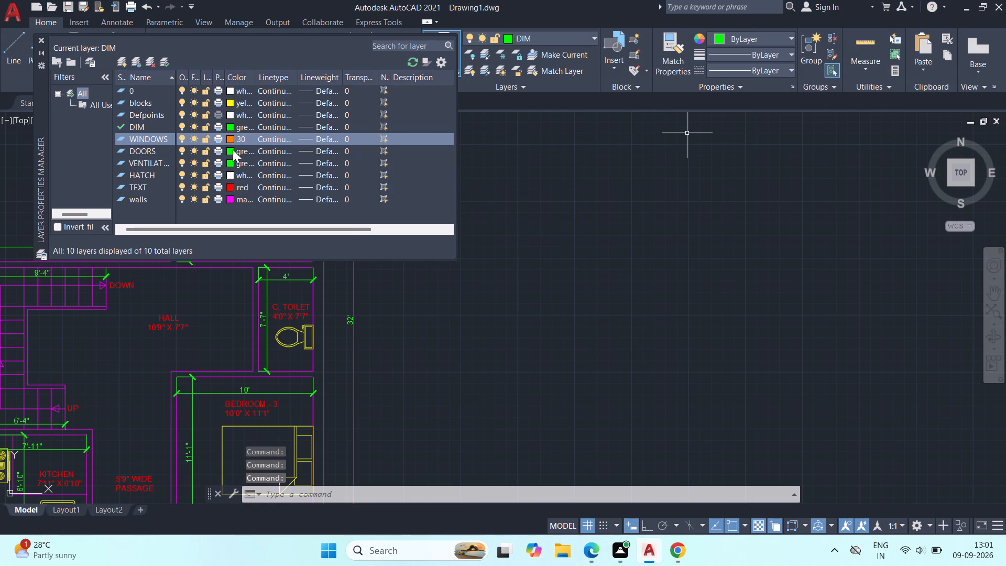
{"action": "left_click", "coordinate": [231, 150]}
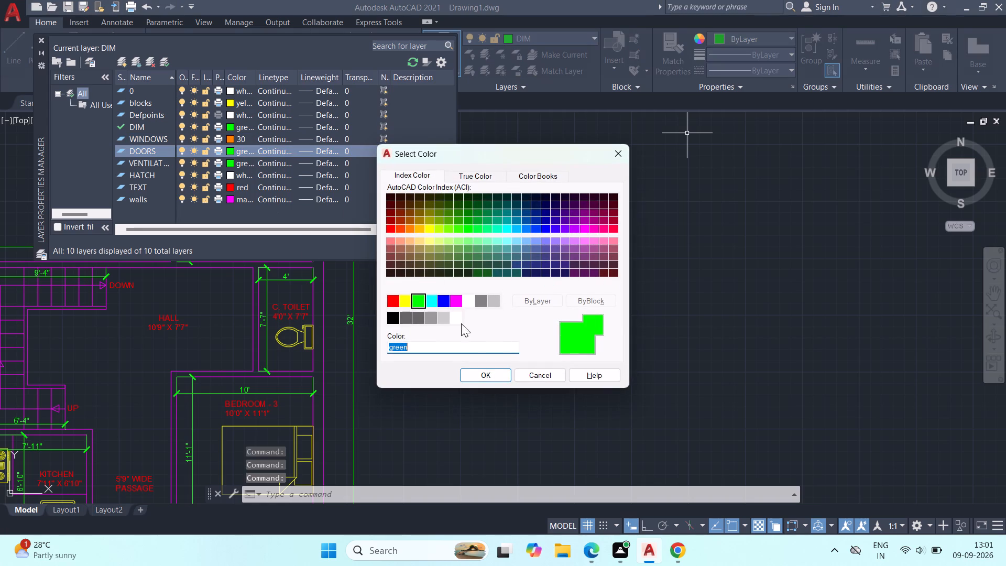
{"action": "left_click", "coordinate": [431, 300]}
{"action": "left_click", "coordinate": [489, 376]}
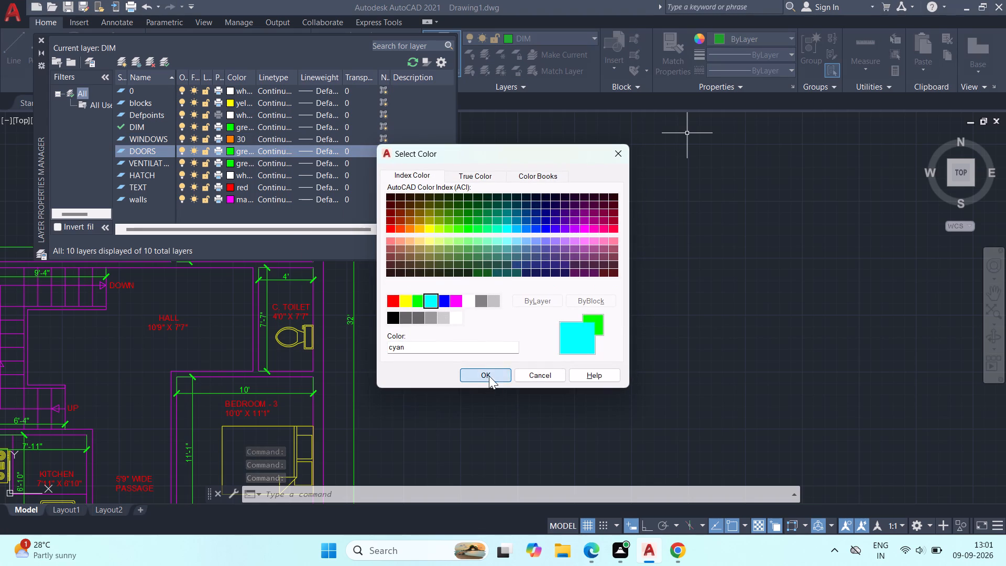
{"action": "left_click", "coordinate": [229, 165]}
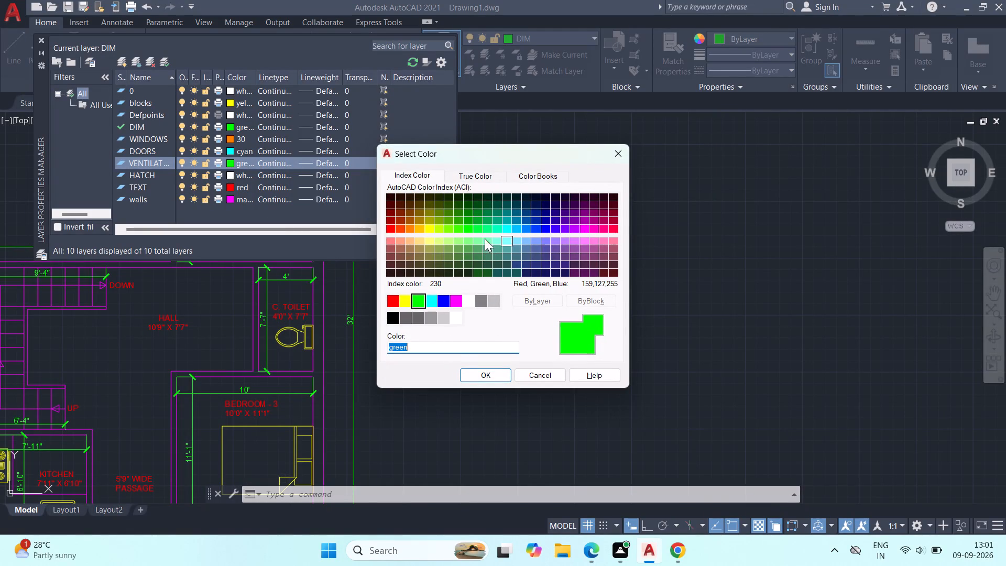
{"action": "left_click", "coordinate": [388, 241]}
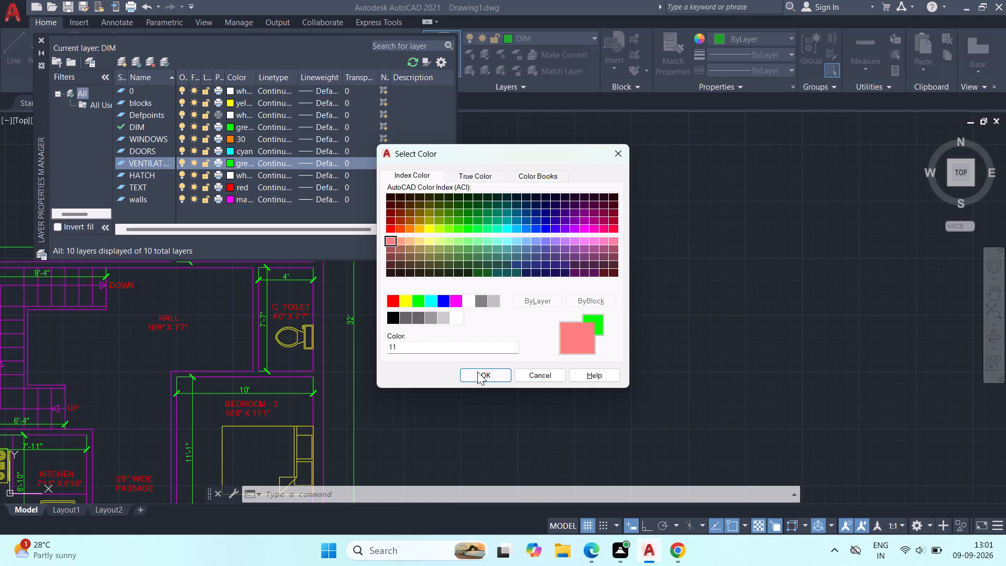
{"action": "left_click", "coordinate": [477, 372]}
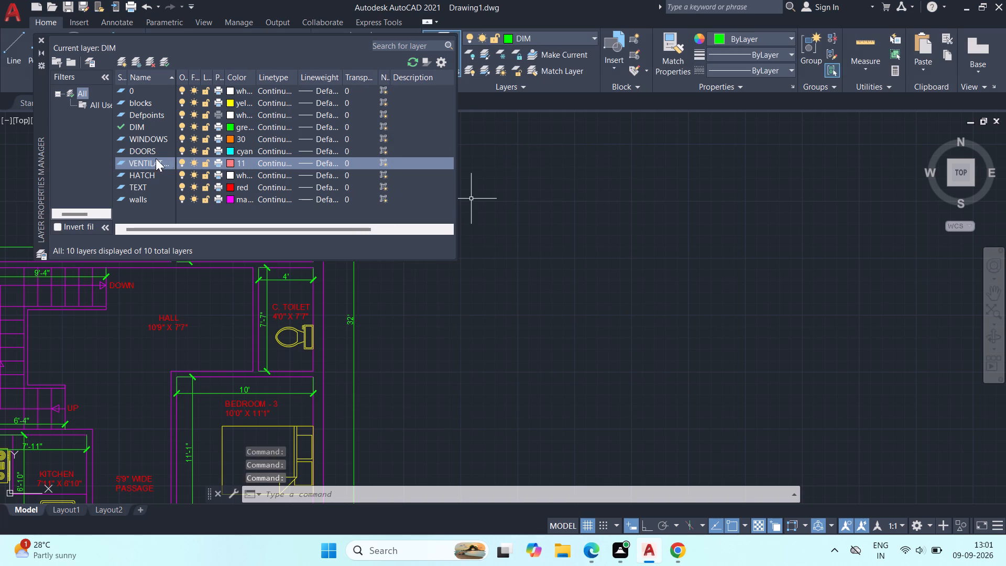
{"action": "left_click", "coordinate": [229, 135]}
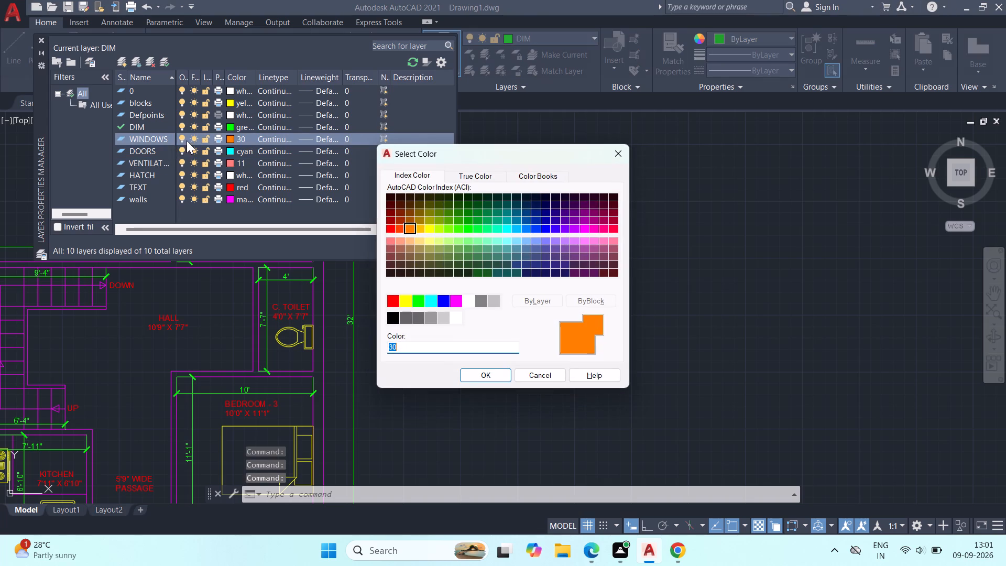
{"action": "left_click", "coordinate": [616, 149]}
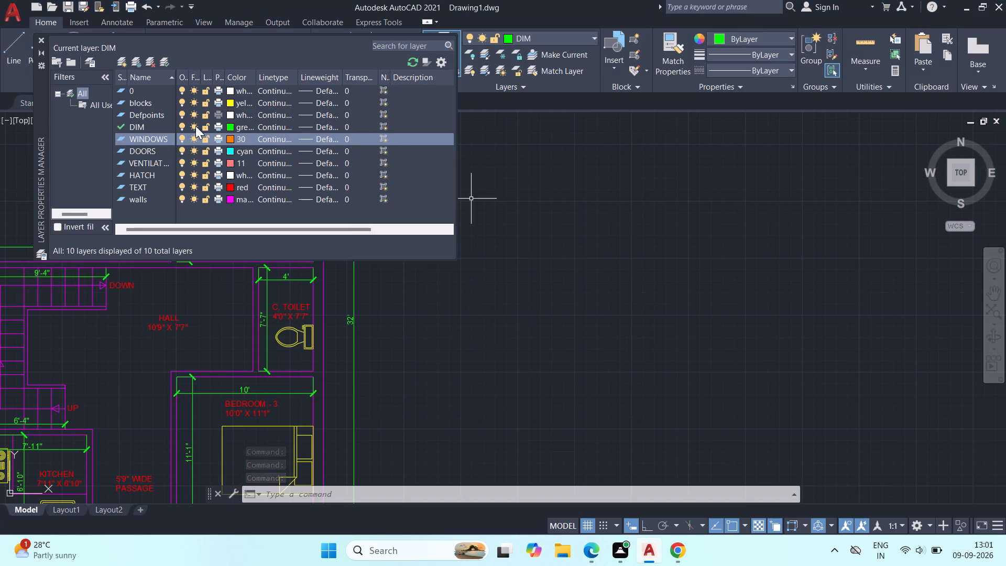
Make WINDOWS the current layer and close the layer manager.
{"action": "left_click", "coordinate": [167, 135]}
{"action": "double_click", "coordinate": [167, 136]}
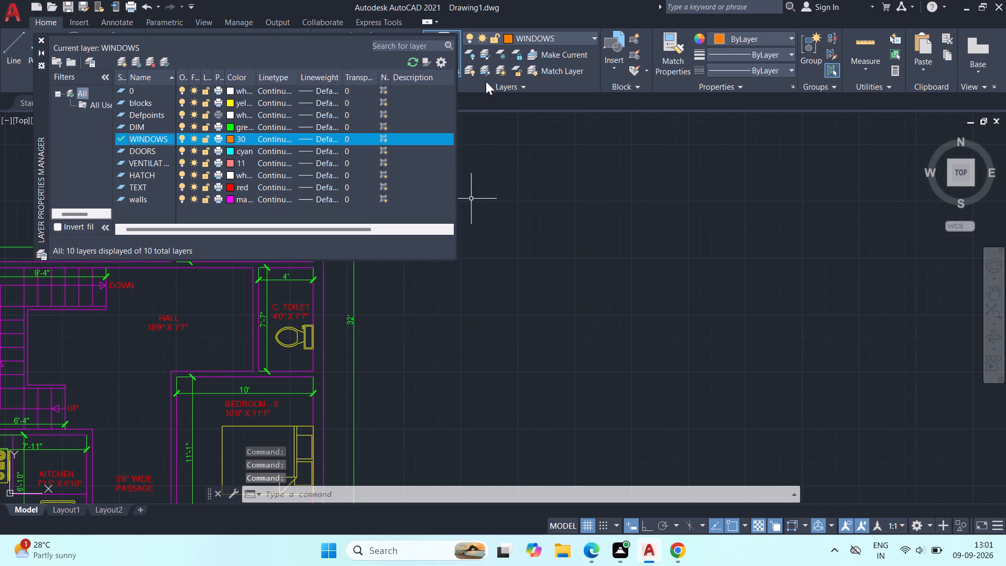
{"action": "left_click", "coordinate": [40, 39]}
On the VENTILATOR layer, draw a 9" by 2' rectangle in the empty space outside the plan beside the common toilet.
{"action": "middle_click_drag", "start_coordinate": [483, 358], "coordinate": [393, 313]}
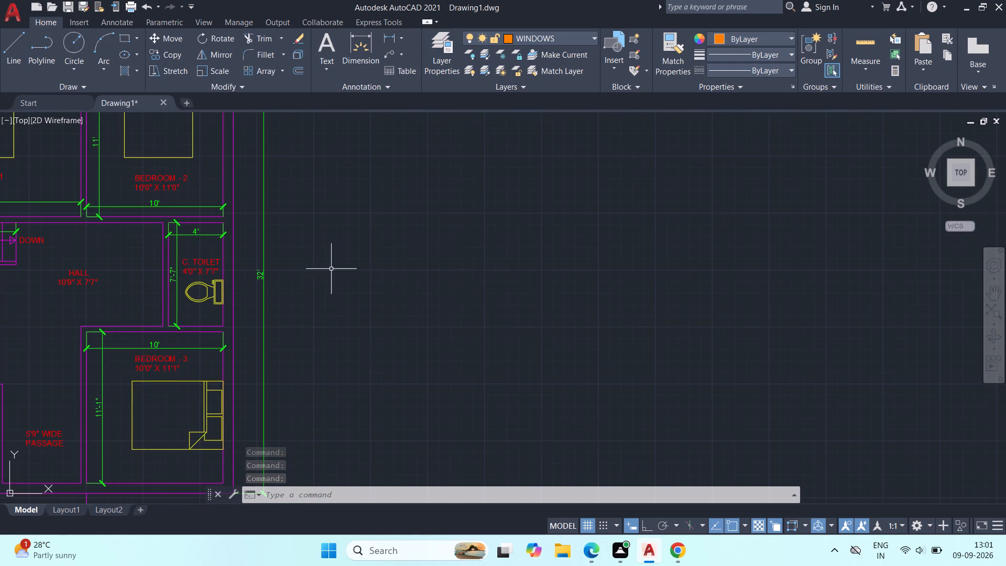
{"action": "scroll", "coordinate": [331, 269], "scroll_direction": "up", "scroll_amount": 1}
{"action": "middle_click_drag", "start_coordinate": [337, 273], "coordinate": [412, 296]}
{"action": "scroll", "coordinate": [406, 274], "scroll_direction": "up", "scroll_amount": 1}
{"action": "middle_click_drag", "start_coordinate": [497, 280], "coordinate": [504, 236]}
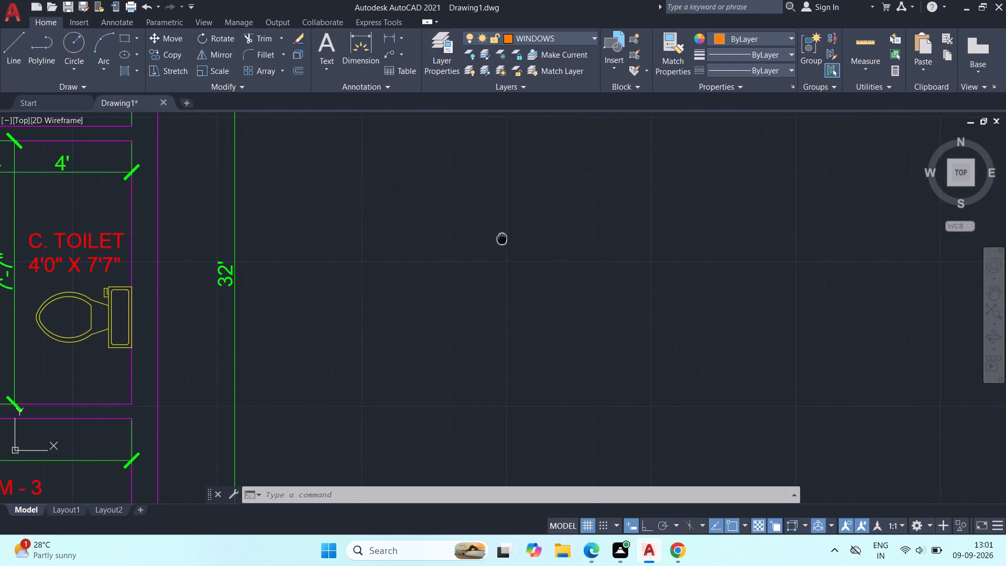
{"action": "middle_click_drag", "start_coordinate": [504, 236], "coordinate": [504, 238]}
{"action": "middle_click_drag", "start_coordinate": [471, 264], "coordinate": [562, 273]}
{"action": "scroll", "coordinate": [540, 273], "scroll_direction": "down", "scroll_amount": 1}
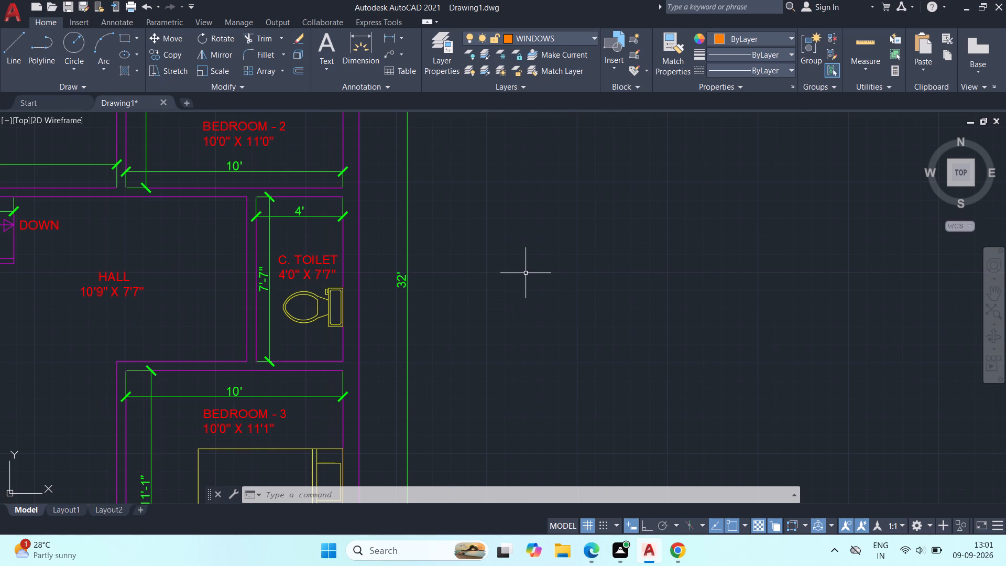
{"action": "left_click", "coordinate": [571, 38]}
{"action": "left_click", "coordinate": [543, 167]}
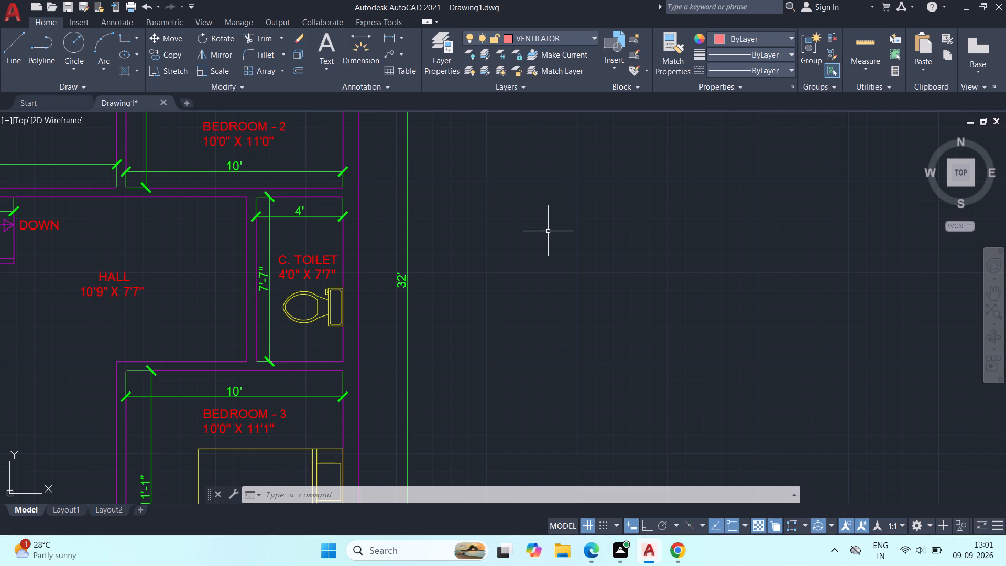
{"action": "type", "text": "REC"}
{"action": "key", "text": "space"}
{"action": "left_click", "coordinate": [460, 243]}
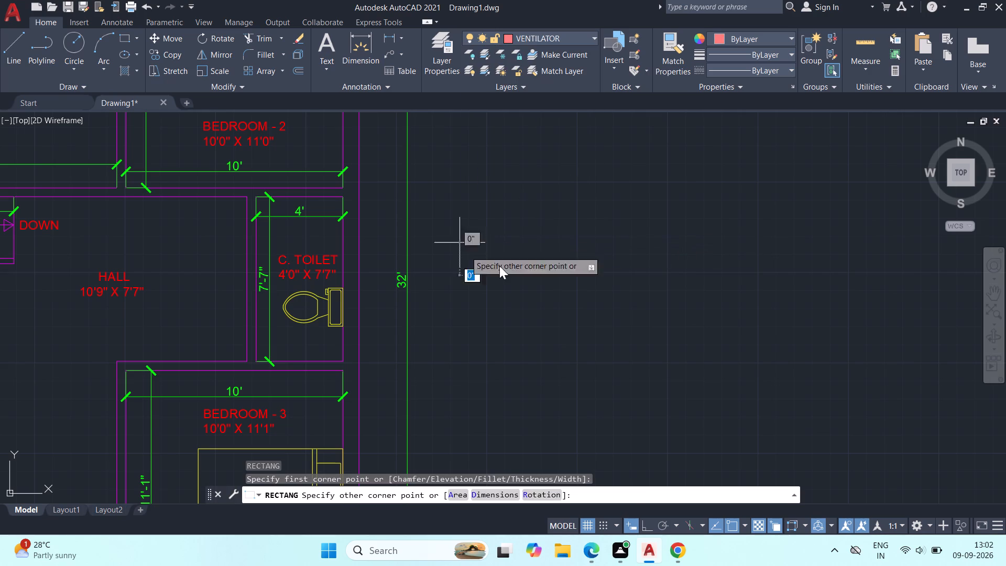
{"action": "left_click", "coordinate": [498, 498]}
{"action": "type", "text": "9\""}
{"action": "key", "text": "Return"}
{"action": "type", "text": "2'"}
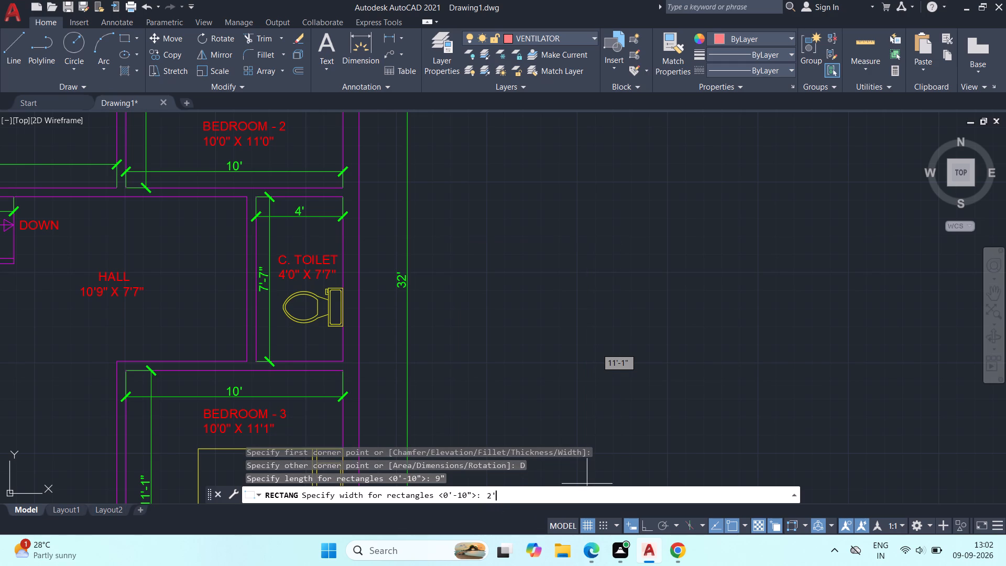
{"action": "key", "text": "Return"}
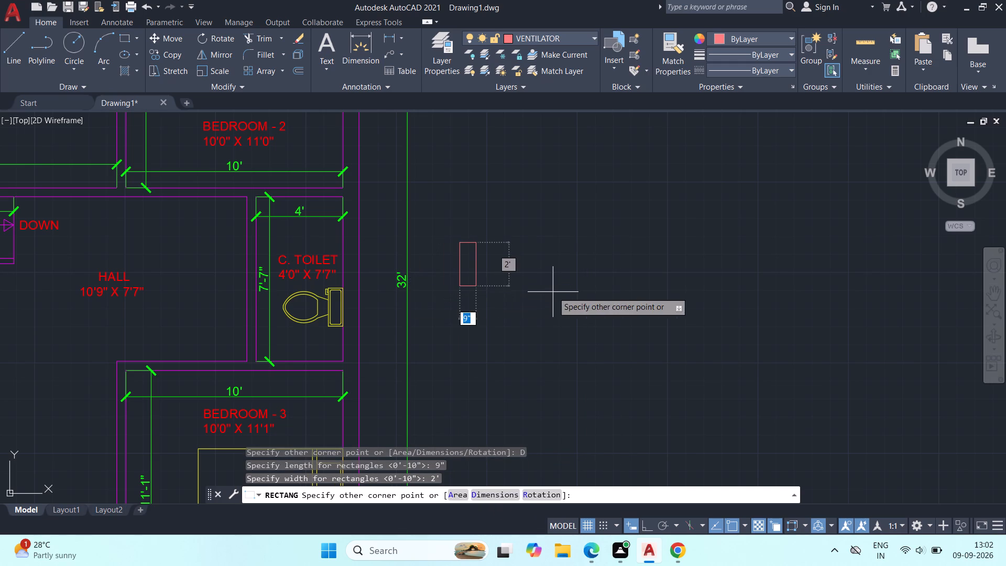
{"action": "left_click", "coordinate": [553, 292]}
{"action": "scroll", "coordinate": [454, 271], "scroll_direction": "up", "scroll_amount": 2}
{"action": "middle_click_drag", "start_coordinate": [534, 297], "coordinate": [569, 332]}
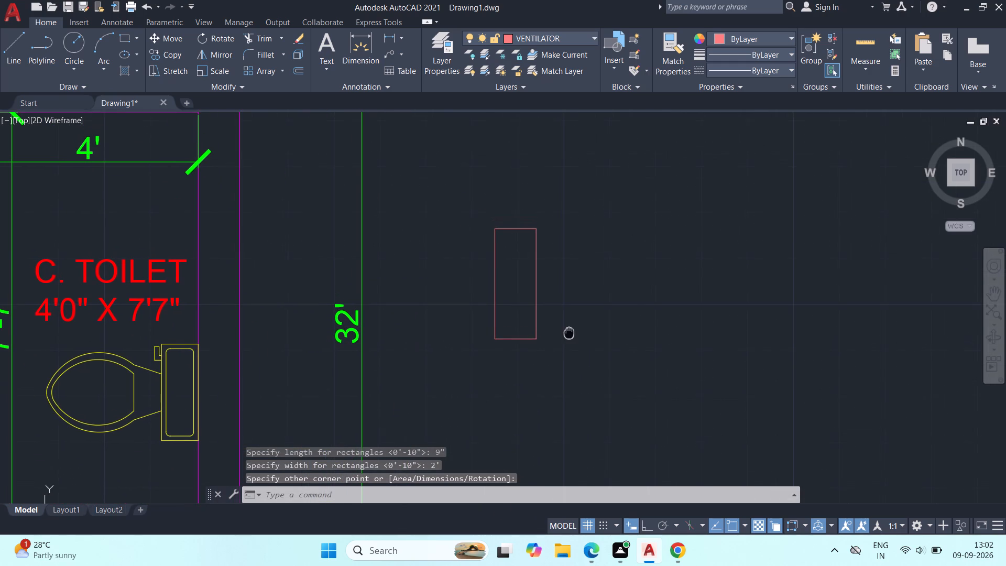
{"action": "middle_click_drag", "start_coordinate": [569, 332], "coordinate": [569, 333]}
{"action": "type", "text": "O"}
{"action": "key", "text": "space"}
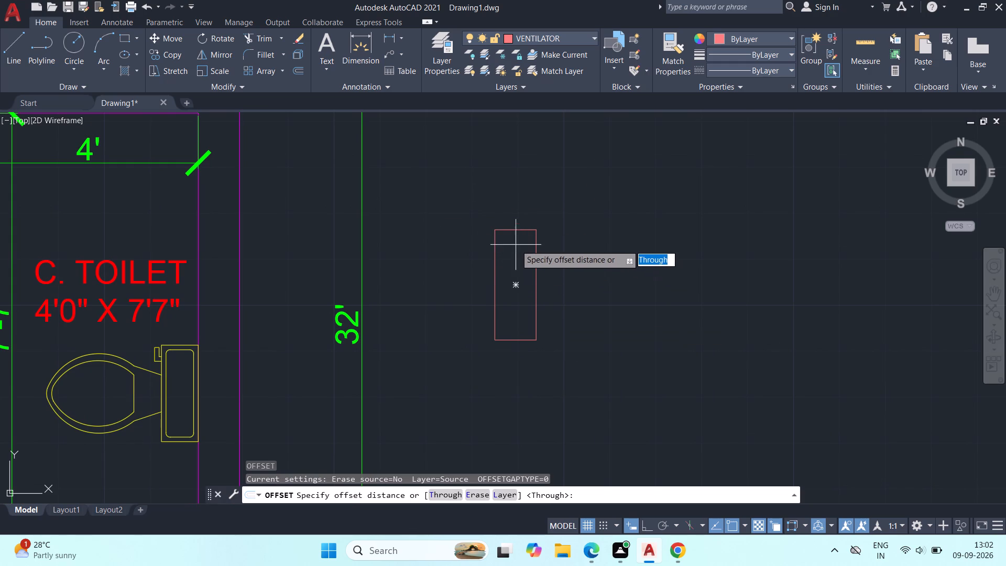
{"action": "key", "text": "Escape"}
Explode the ventilator rectangle into separate lines.
{"action": "left_click", "coordinate": [467, 204]}
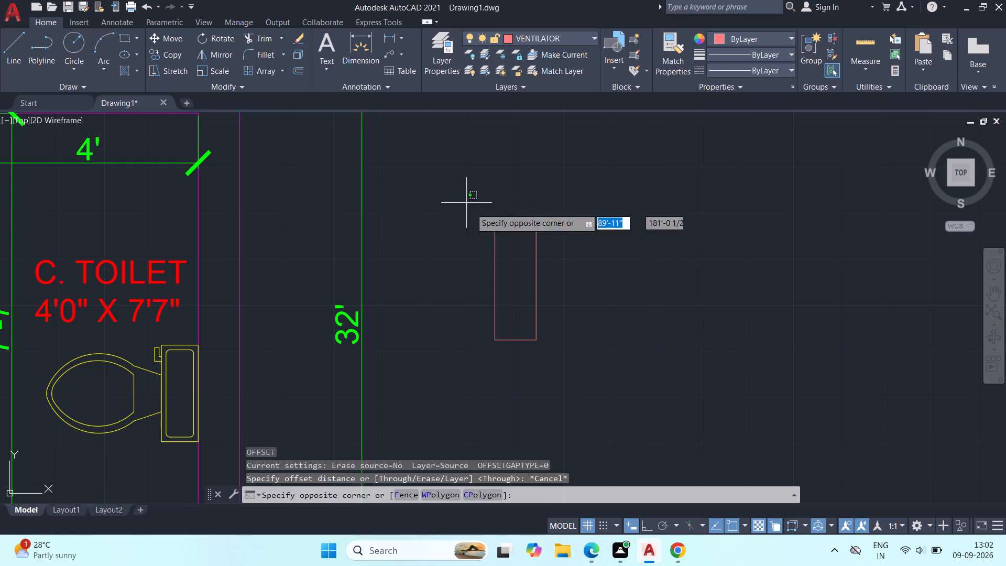
{"action": "left_click", "coordinate": [631, 411]}
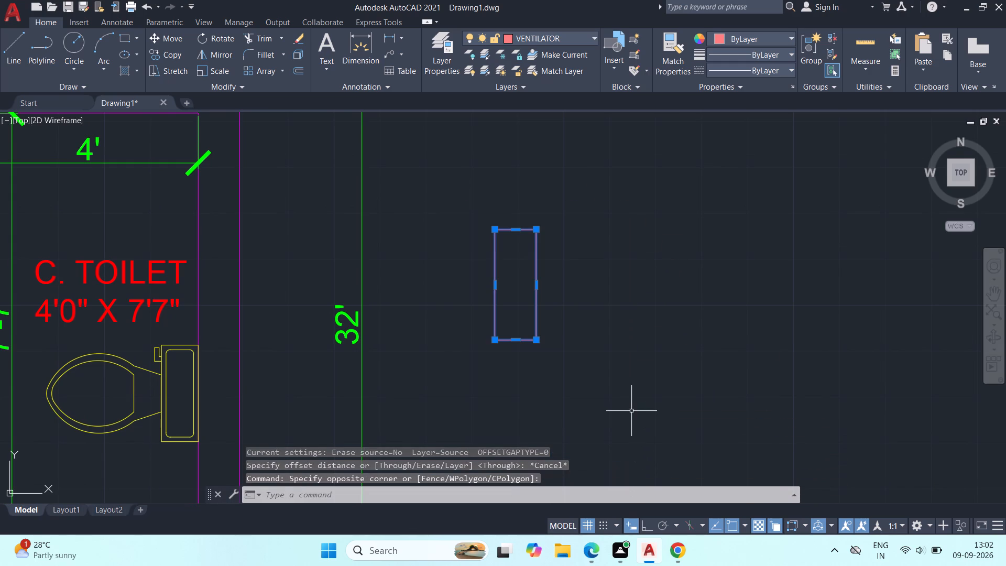
{"action": "key", "text": "x"}
{"action": "key", "text": "Return"}
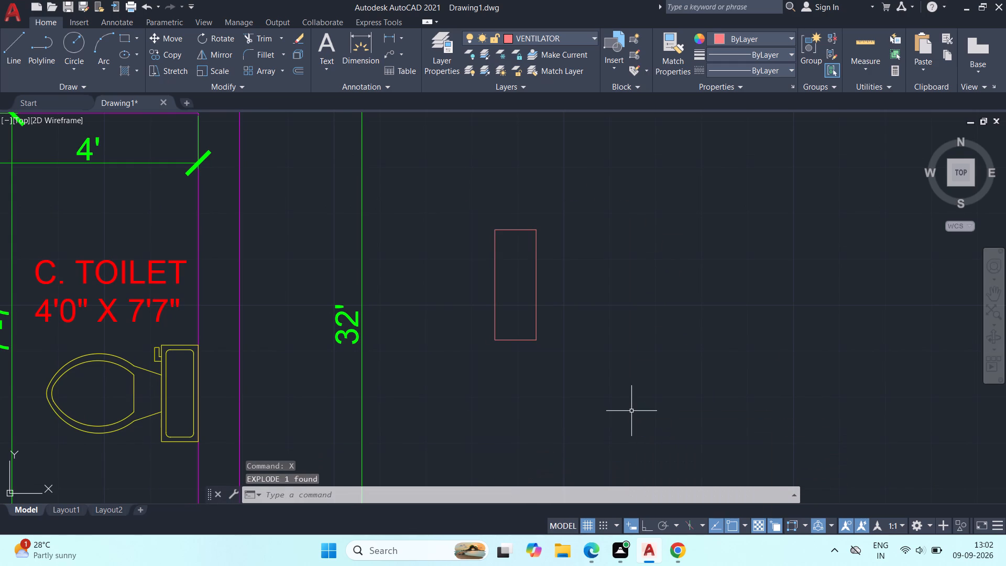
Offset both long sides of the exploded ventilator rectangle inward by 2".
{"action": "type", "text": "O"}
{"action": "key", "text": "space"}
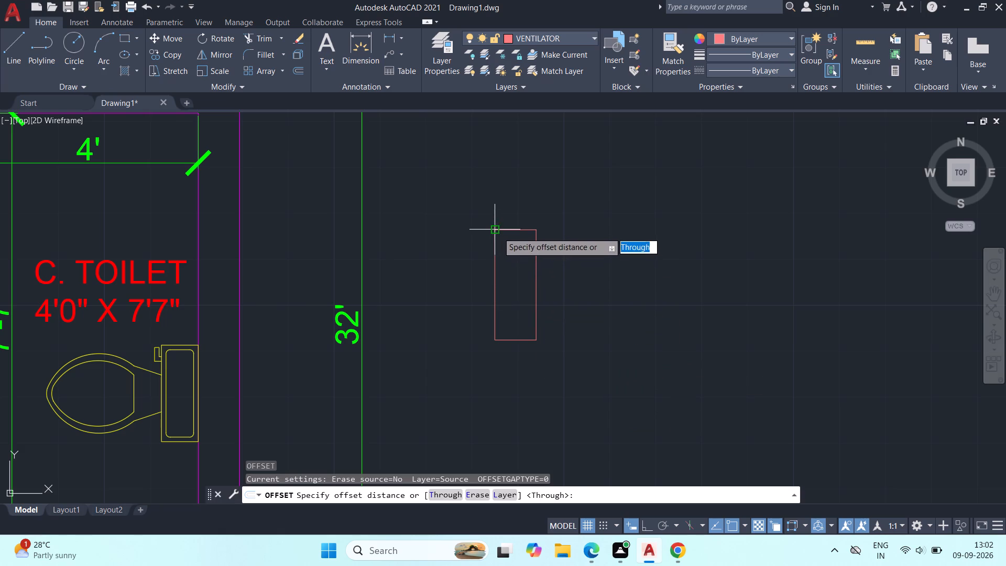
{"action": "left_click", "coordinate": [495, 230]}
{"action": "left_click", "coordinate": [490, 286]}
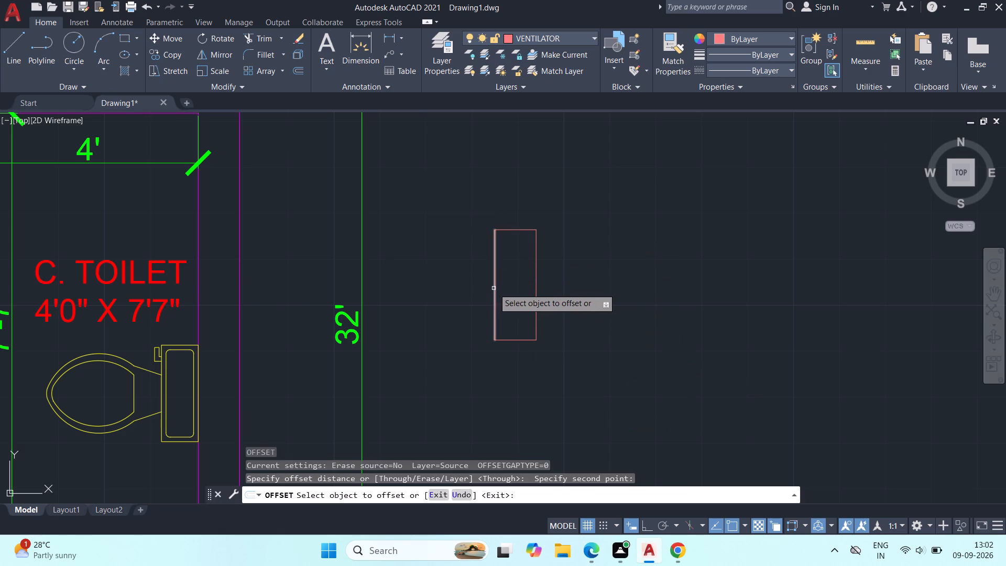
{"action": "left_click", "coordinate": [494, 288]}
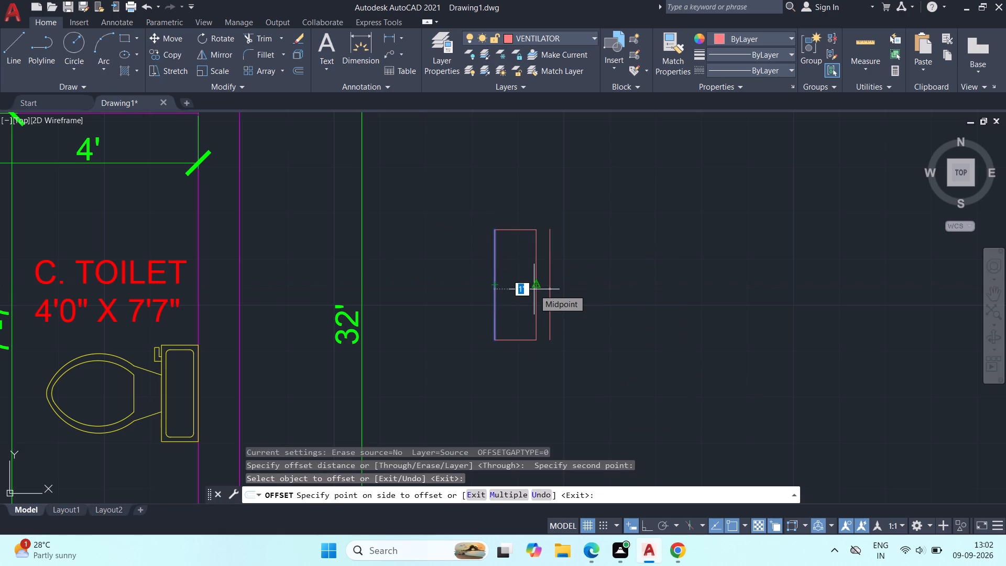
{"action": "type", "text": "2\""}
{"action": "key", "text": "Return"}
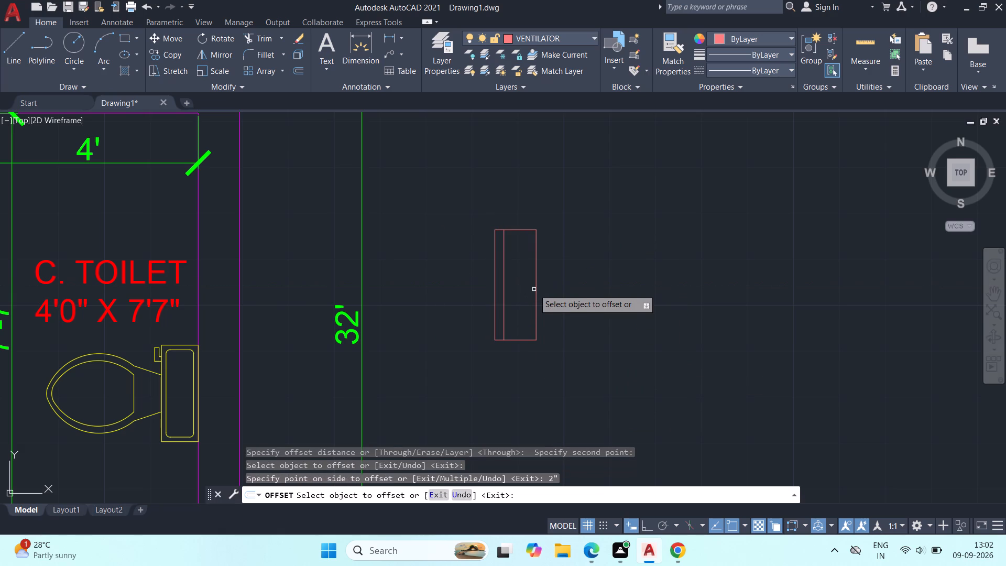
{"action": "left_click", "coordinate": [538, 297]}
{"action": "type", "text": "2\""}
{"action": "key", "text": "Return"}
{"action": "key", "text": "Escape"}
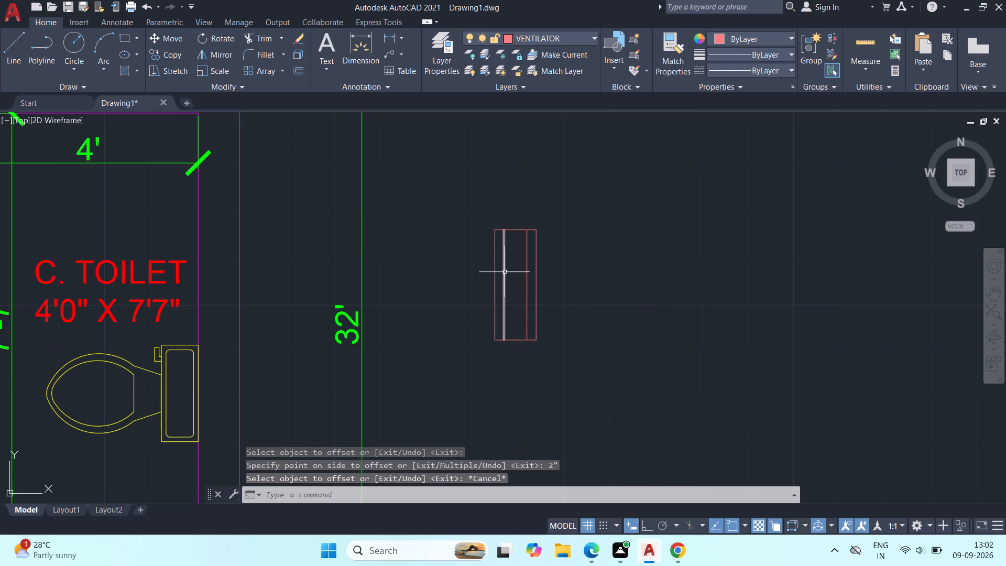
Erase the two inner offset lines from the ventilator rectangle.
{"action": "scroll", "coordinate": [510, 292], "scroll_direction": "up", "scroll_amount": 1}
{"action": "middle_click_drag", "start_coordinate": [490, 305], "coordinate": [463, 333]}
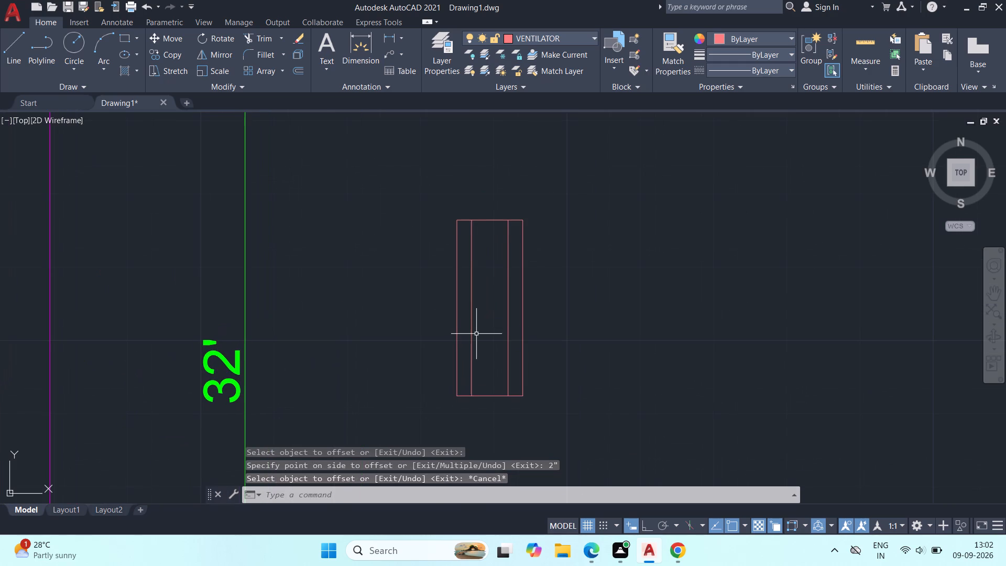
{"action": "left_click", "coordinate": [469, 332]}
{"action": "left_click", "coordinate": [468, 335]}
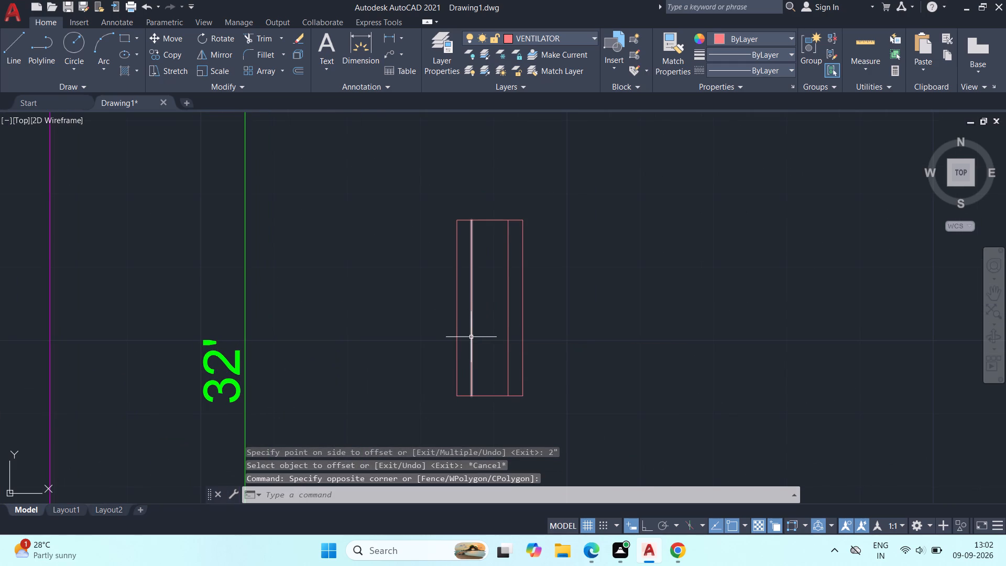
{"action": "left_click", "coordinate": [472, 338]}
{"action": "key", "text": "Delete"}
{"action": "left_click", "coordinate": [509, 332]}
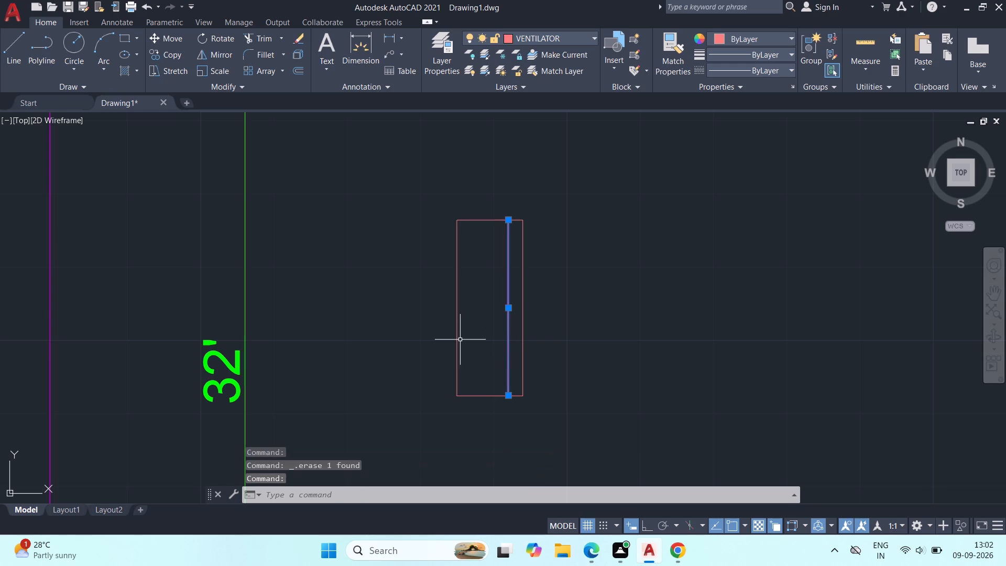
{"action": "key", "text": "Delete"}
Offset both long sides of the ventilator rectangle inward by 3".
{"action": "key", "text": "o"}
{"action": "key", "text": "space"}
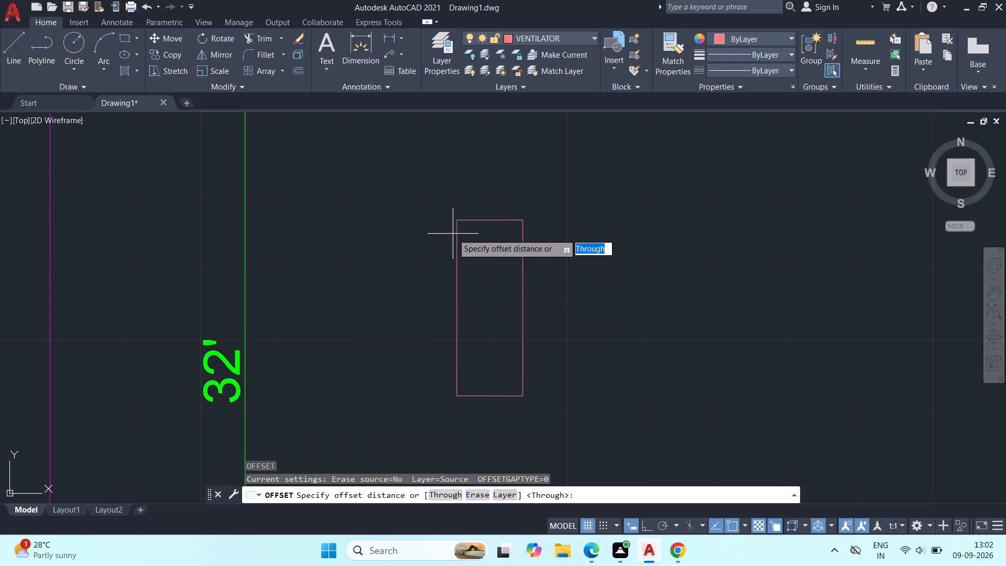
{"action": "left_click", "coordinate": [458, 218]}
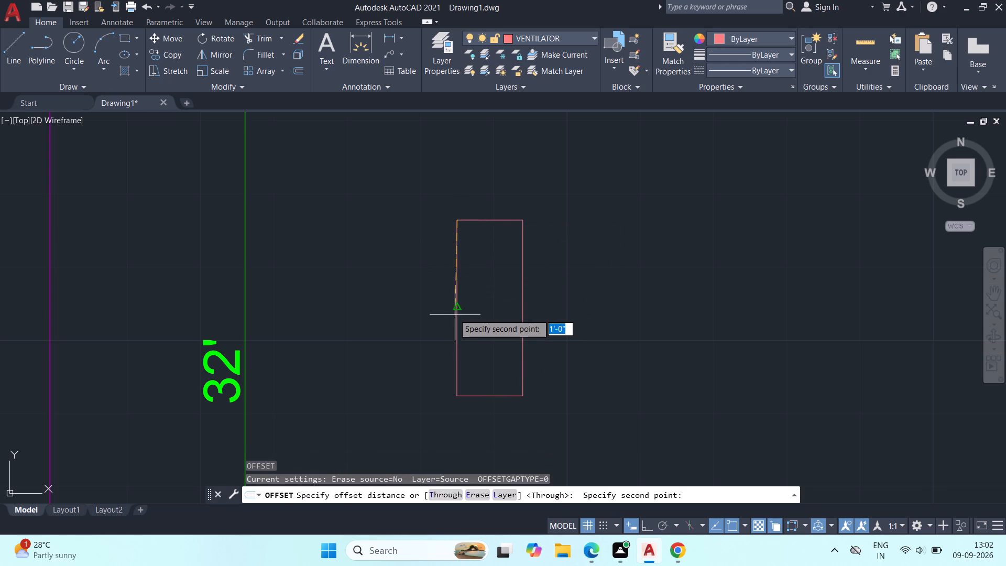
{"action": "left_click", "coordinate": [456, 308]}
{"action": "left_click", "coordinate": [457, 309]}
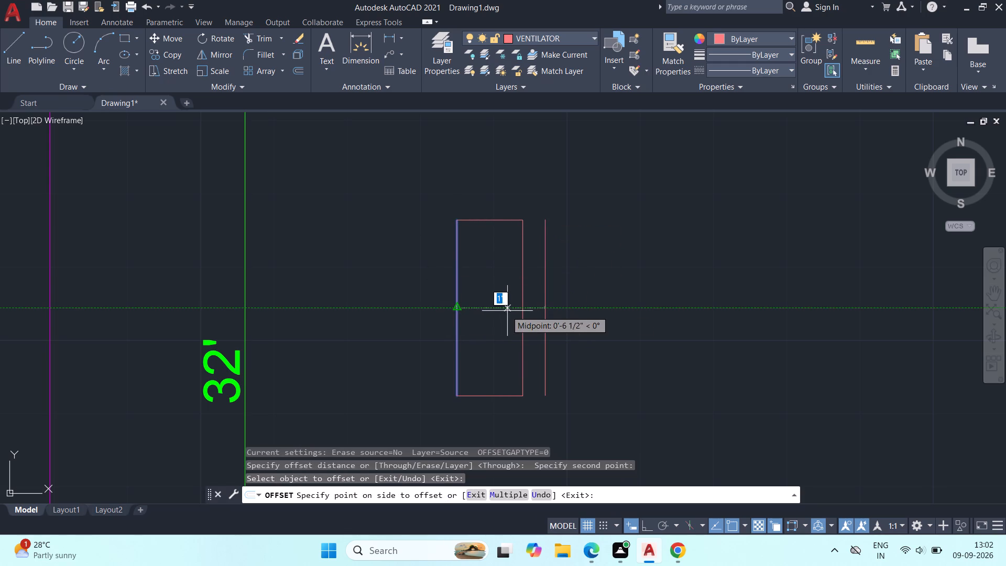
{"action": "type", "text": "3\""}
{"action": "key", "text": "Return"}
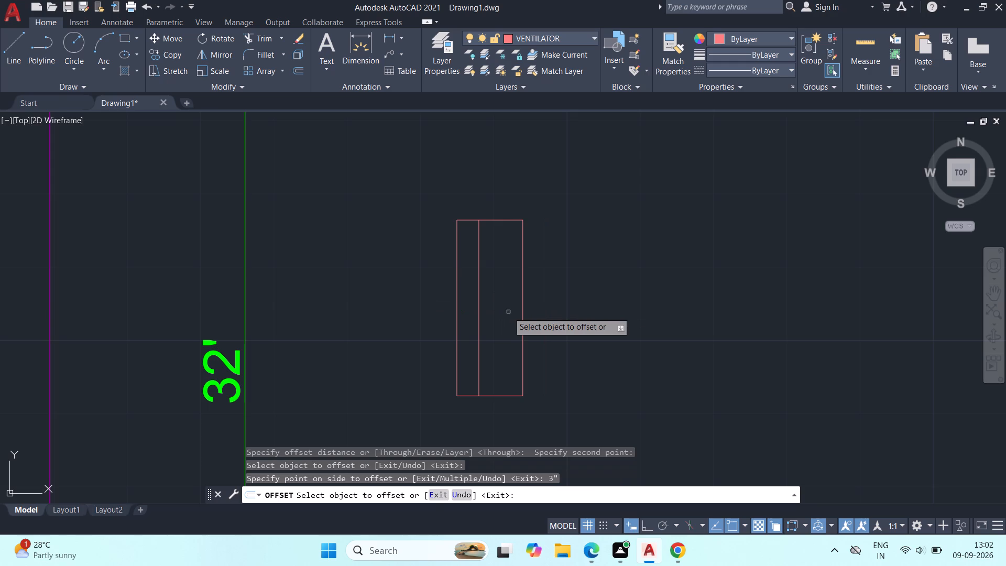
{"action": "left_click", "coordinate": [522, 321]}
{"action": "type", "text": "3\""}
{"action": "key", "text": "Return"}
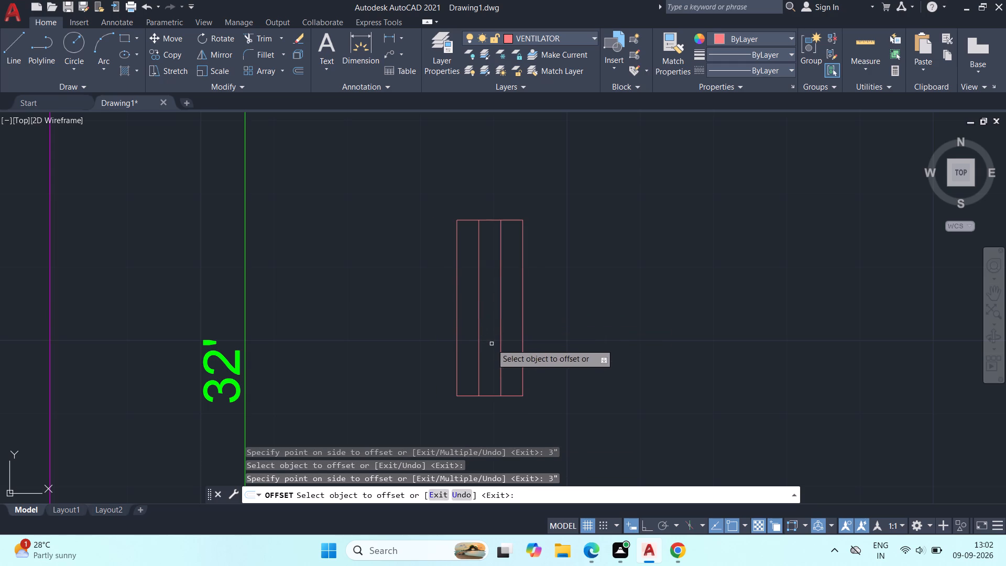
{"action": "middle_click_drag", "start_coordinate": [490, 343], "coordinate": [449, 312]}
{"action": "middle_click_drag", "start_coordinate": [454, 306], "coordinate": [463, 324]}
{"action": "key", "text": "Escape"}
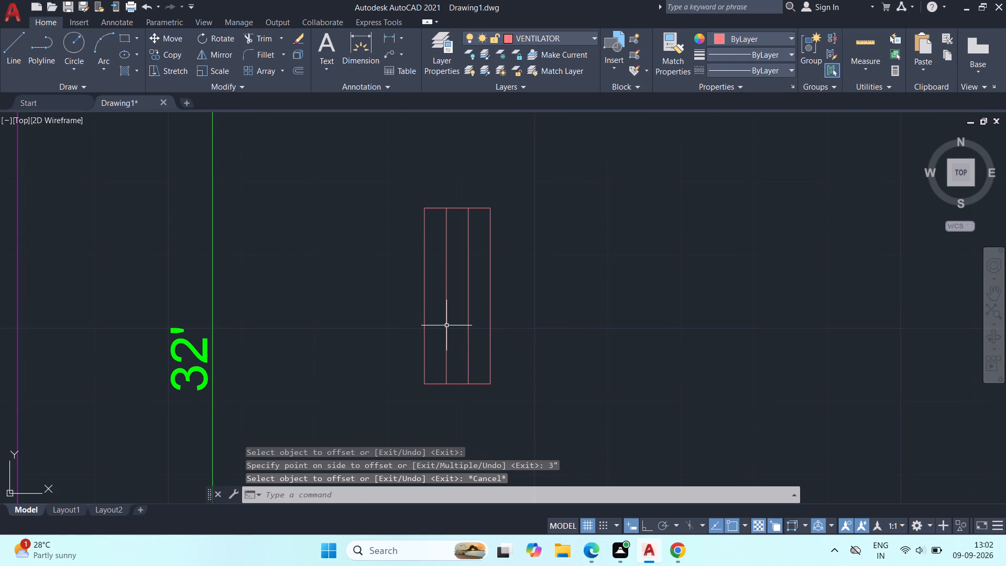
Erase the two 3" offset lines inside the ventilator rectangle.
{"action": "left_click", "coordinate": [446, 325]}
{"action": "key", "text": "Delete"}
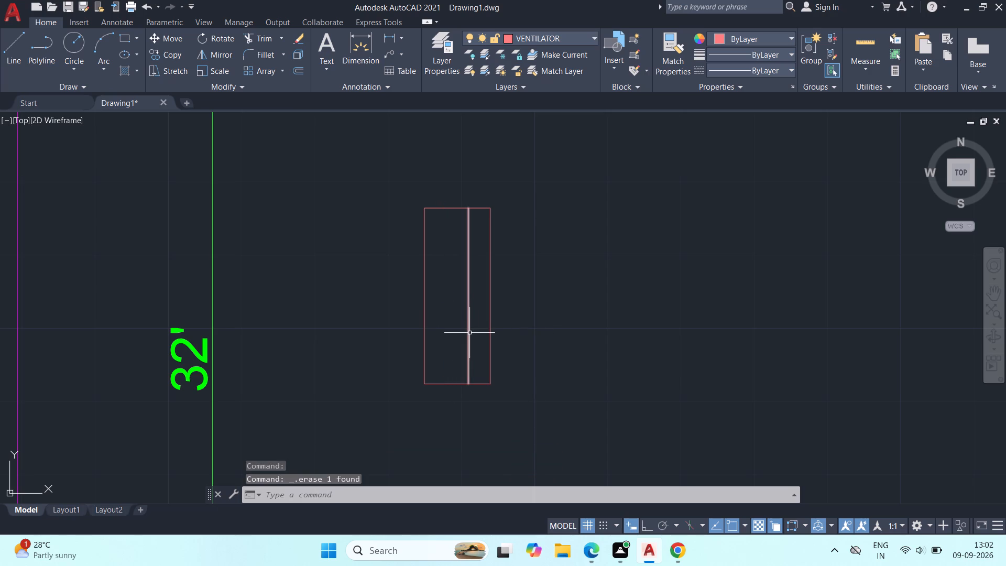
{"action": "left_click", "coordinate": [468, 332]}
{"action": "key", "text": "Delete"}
Offset both long sides of the ventilator rectangle inward by 4" to form a narrow central pair of lines.
{"action": "type", "text": "O"}
{"action": "key", "text": "space"}
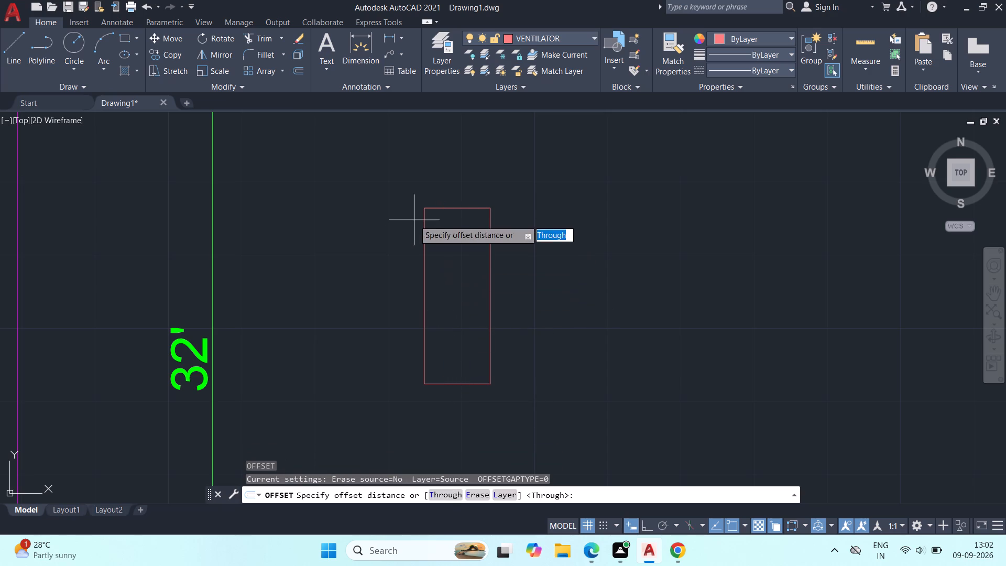
{"action": "left_click", "coordinate": [424, 205]}
{"action": "left_click", "coordinate": [422, 300]}
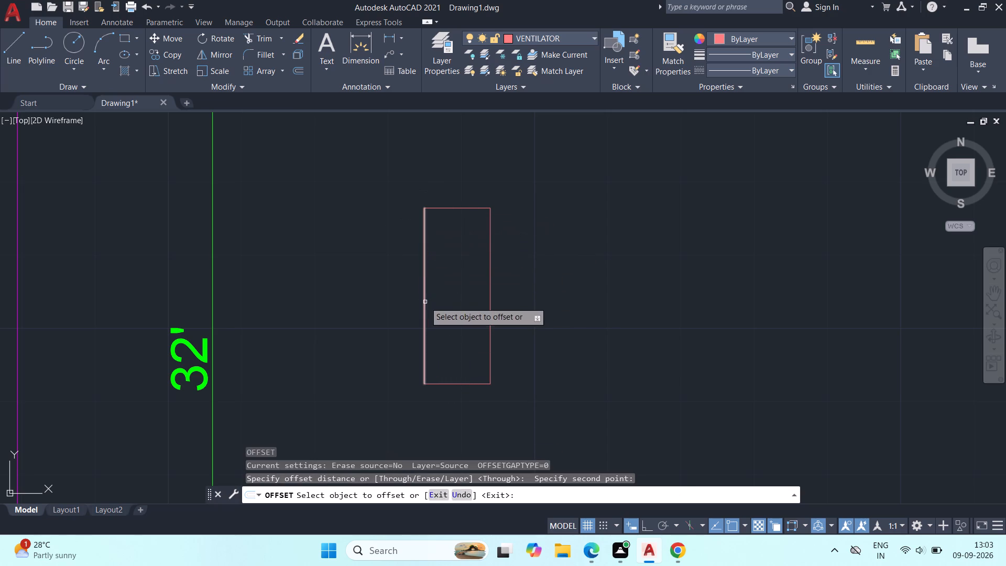
{"action": "left_click", "coordinate": [425, 303]}
{"action": "type", "text": "4\""}
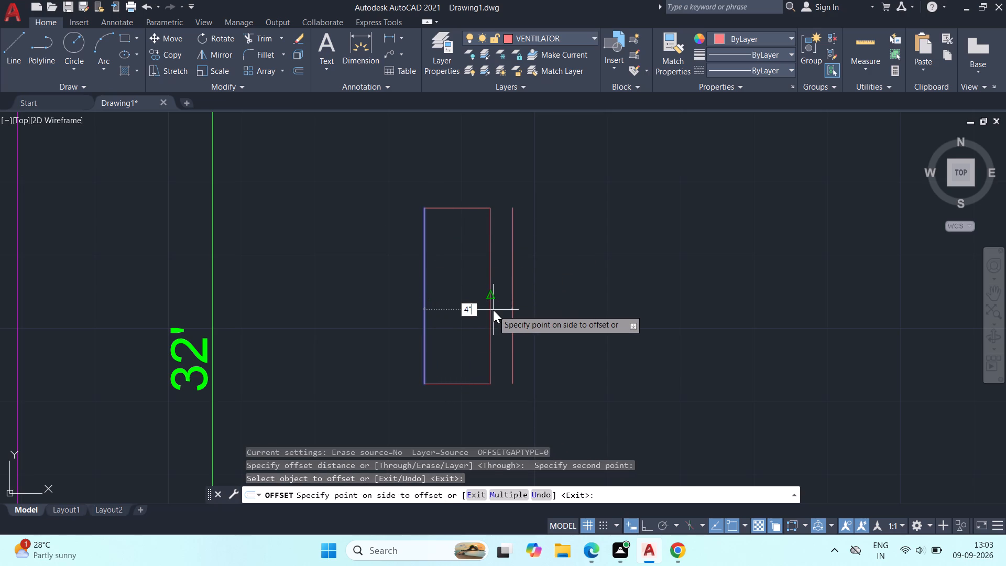
{"action": "key", "text": "Return"}
{"action": "left_click", "coordinate": [491, 309]}
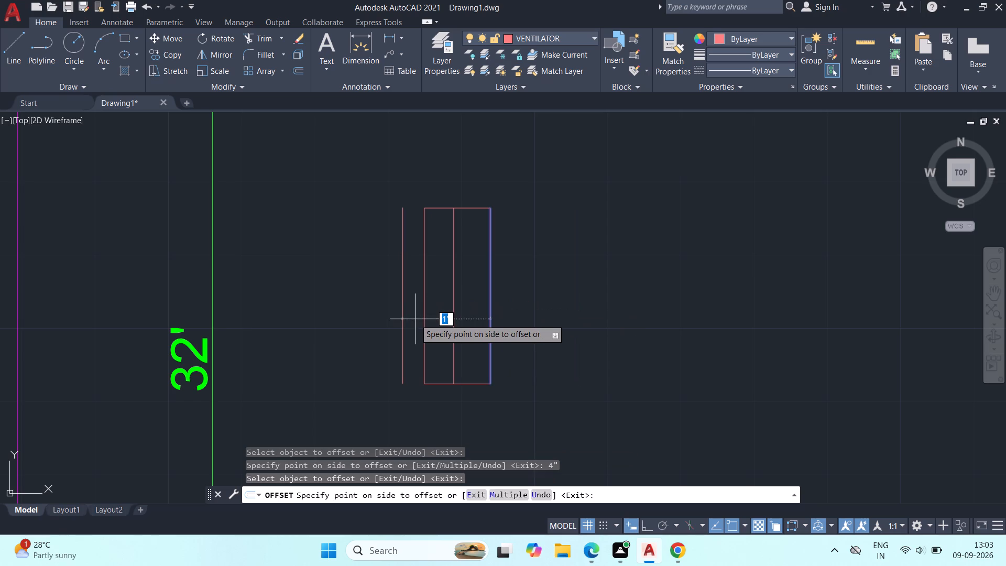
{"action": "type", "text": "4\""}
{"action": "key", "text": "Return"}
{"action": "key", "text": "Escape"}
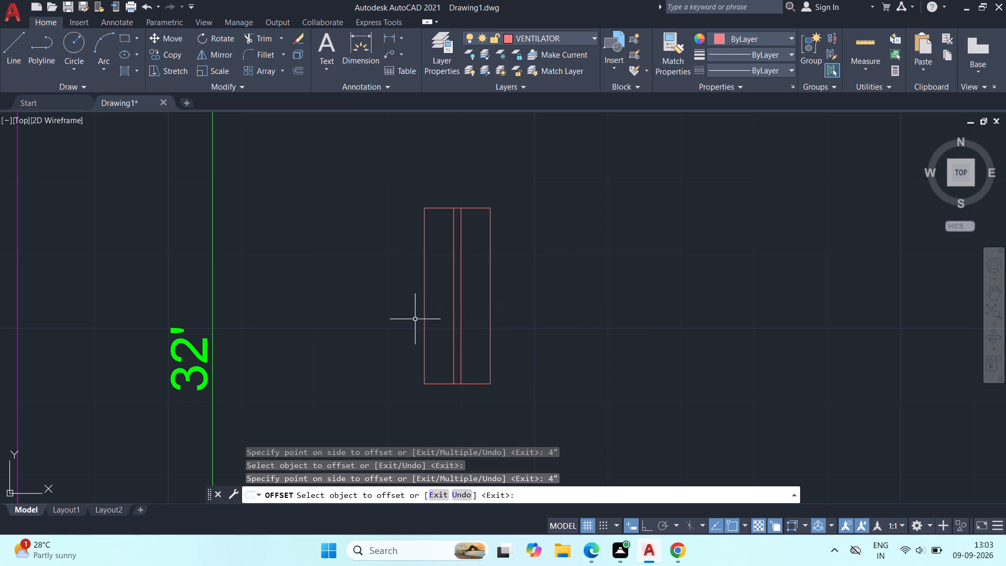
Convert all the ventilator lines into a block named VENTILATOR.
{"action": "left_click", "coordinate": [374, 135]}
{"action": "left_click", "coordinate": [561, 420]}
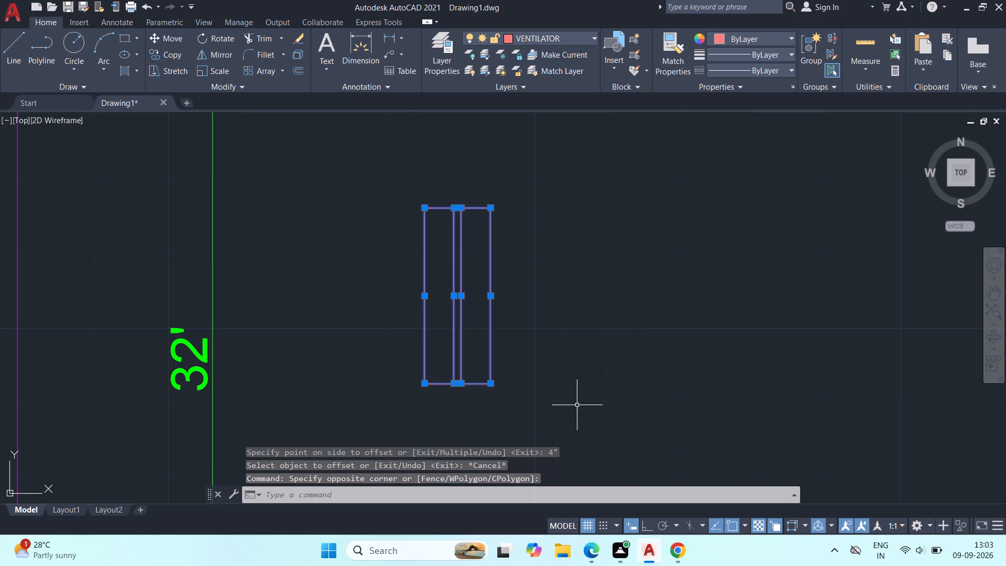
{"action": "left_click", "coordinate": [619, 46]}
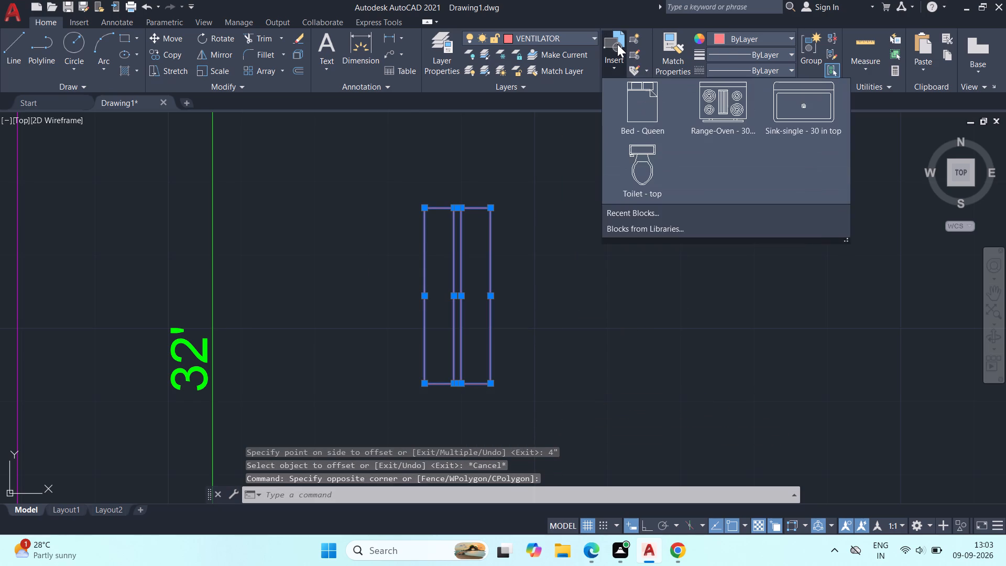
{"action": "left_click", "coordinate": [617, 44]}
{"action": "left_click", "coordinate": [637, 35]}
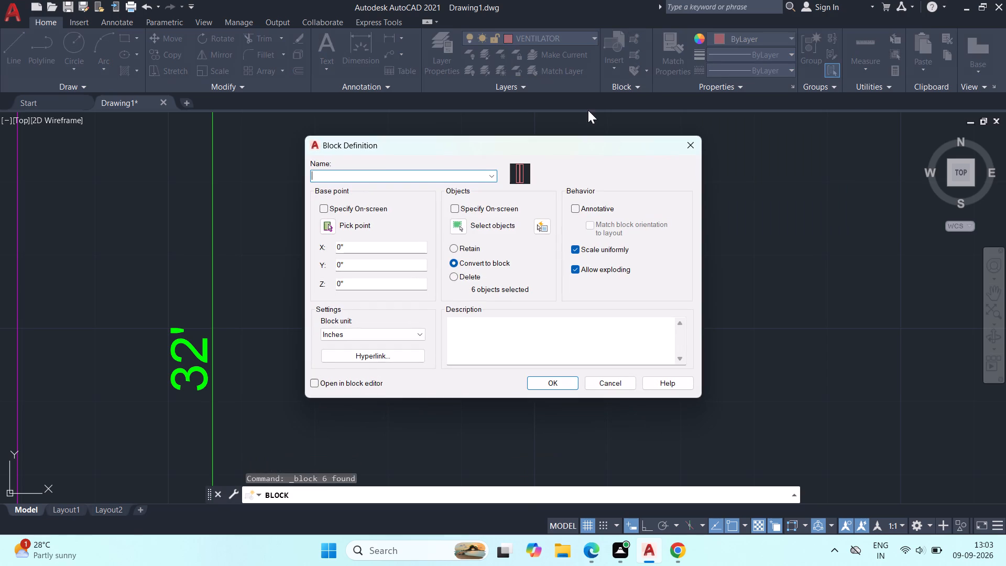
{"action": "type", "text": "VENTILATOR"}
{"action": "key", "text": "Return"}
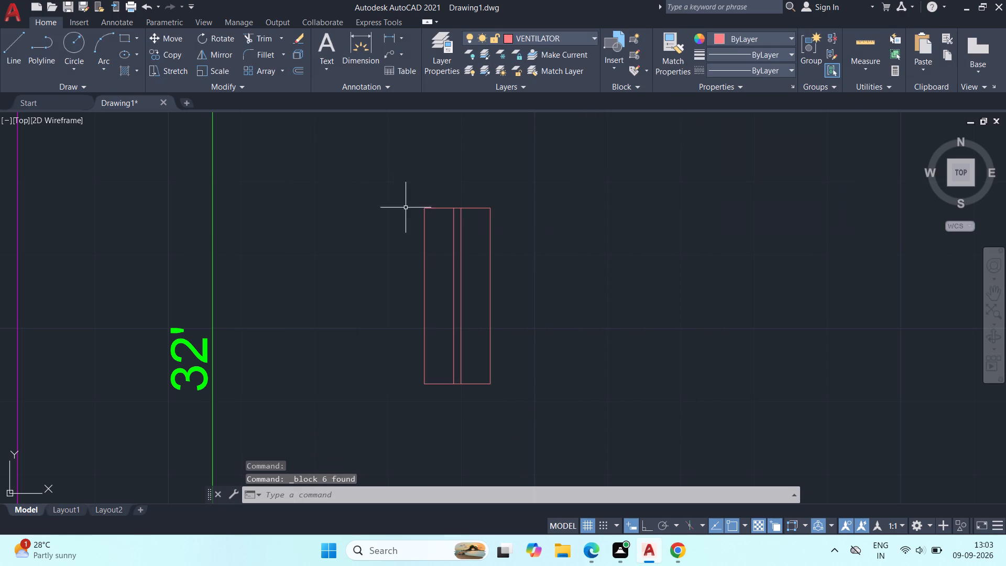
Move the VENTILATOR block by its upper outer corner into the common toilet's exterior wall, behind the WC.
{"action": "left_click", "coordinate": [424, 214]}
{"action": "type", "text": "M"}
{"action": "key", "text": "space"}
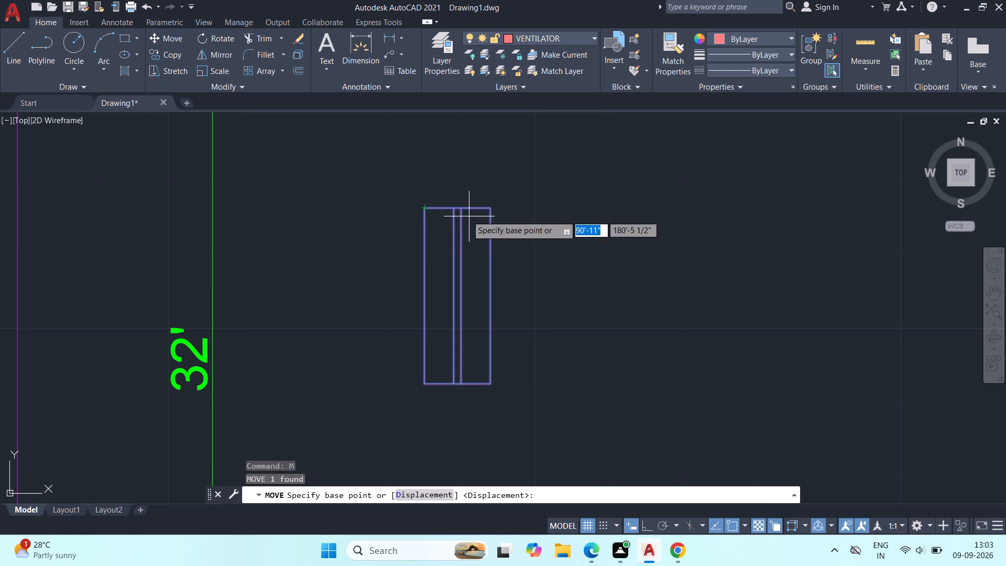
{"action": "scroll", "coordinate": [458, 215], "scroll_direction": "down", "scroll_amount": 2}
{"action": "left_click", "coordinate": [480, 213]}
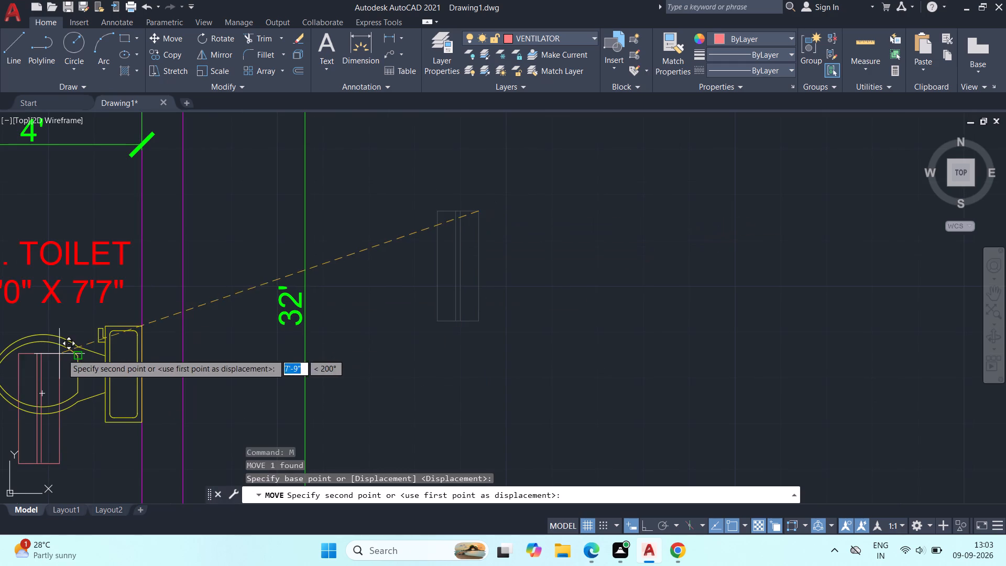
{"action": "middle_click_drag", "start_coordinate": [80, 353], "coordinate": [372, 258]}
{"action": "scroll", "coordinate": [440, 321], "scroll_direction": "down", "scroll_amount": 2}
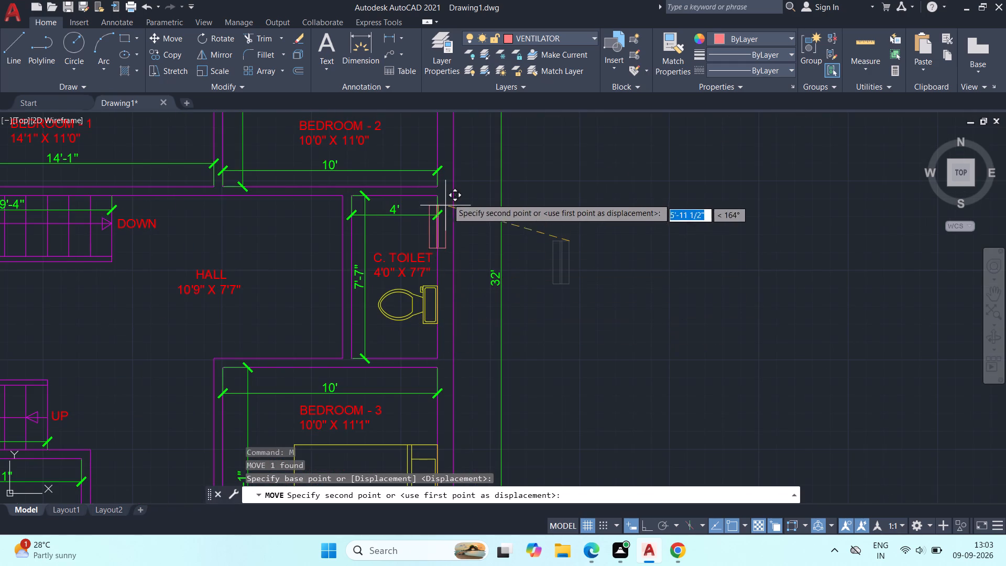
{"action": "scroll", "coordinate": [452, 280], "scroll_direction": "up", "scroll_amount": 3}
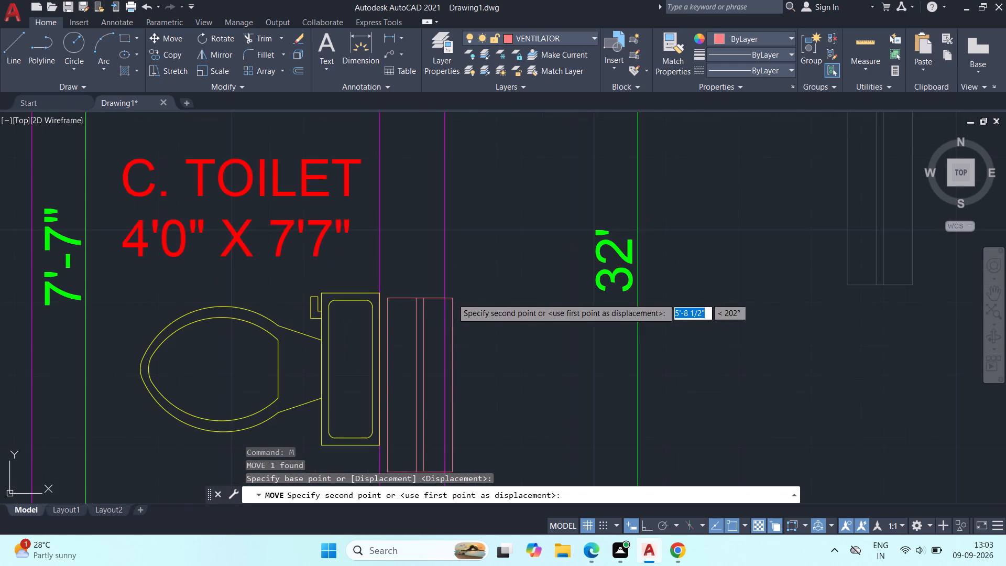
{"action": "middle_click_drag", "start_coordinate": [472, 253], "coordinate": [488, 153]}
{"action": "scroll", "coordinate": [482, 163], "scroll_direction": "down", "scroll_amount": 1}
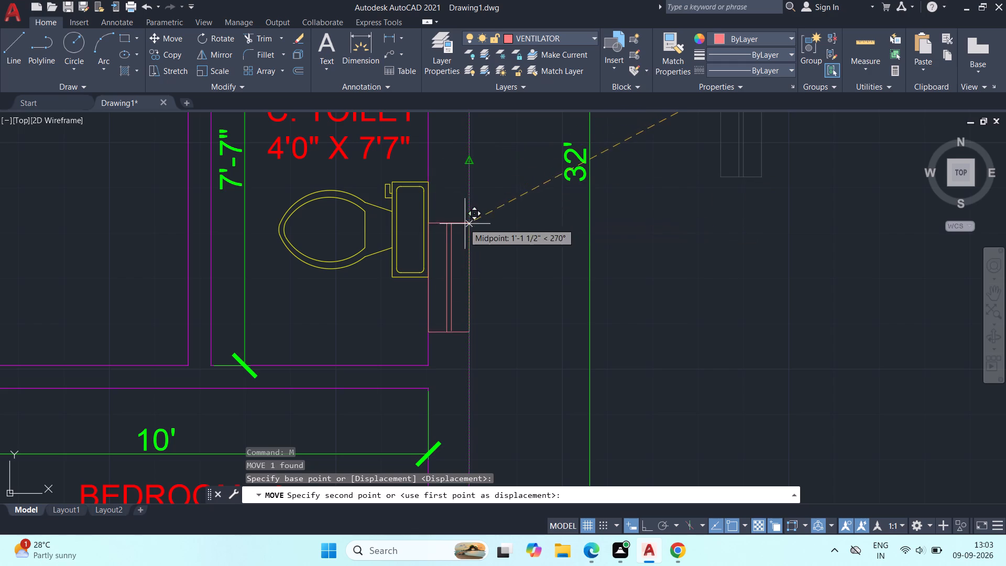
{"action": "left_click", "coordinate": [470, 235]}
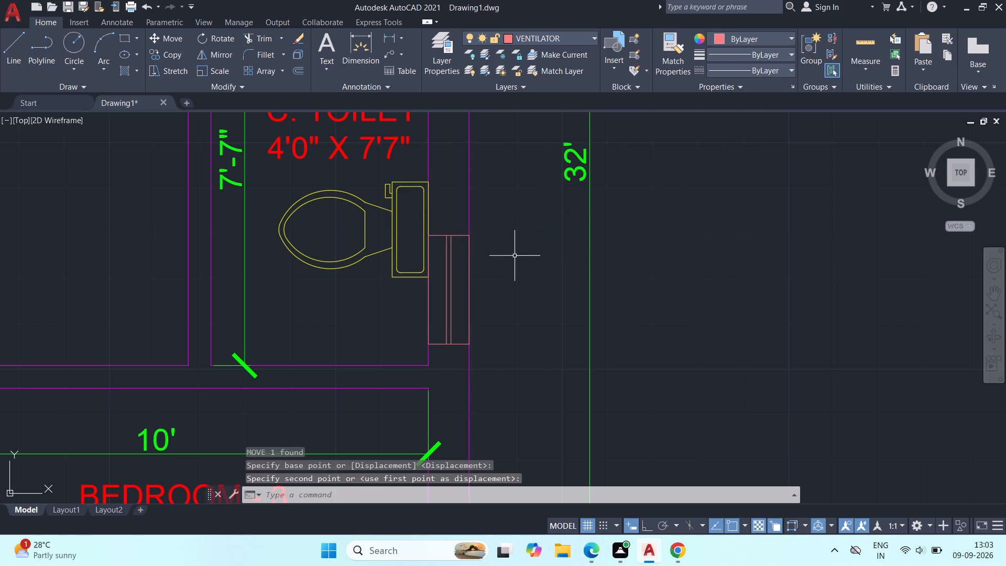
Draw a 9" by 5' rectangle on the WINDOWS layer, in the empty space outside the common toilet's exterior wall.
{"action": "middle_click_drag", "start_coordinate": [515, 256], "coordinate": [501, 248]}
{"action": "scroll", "coordinate": [501, 248], "scroll_direction": "down", "scroll_amount": 2}
{"action": "middle_click_drag", "start_coordinate": [502, 248], "coordinate": [531, 304]}
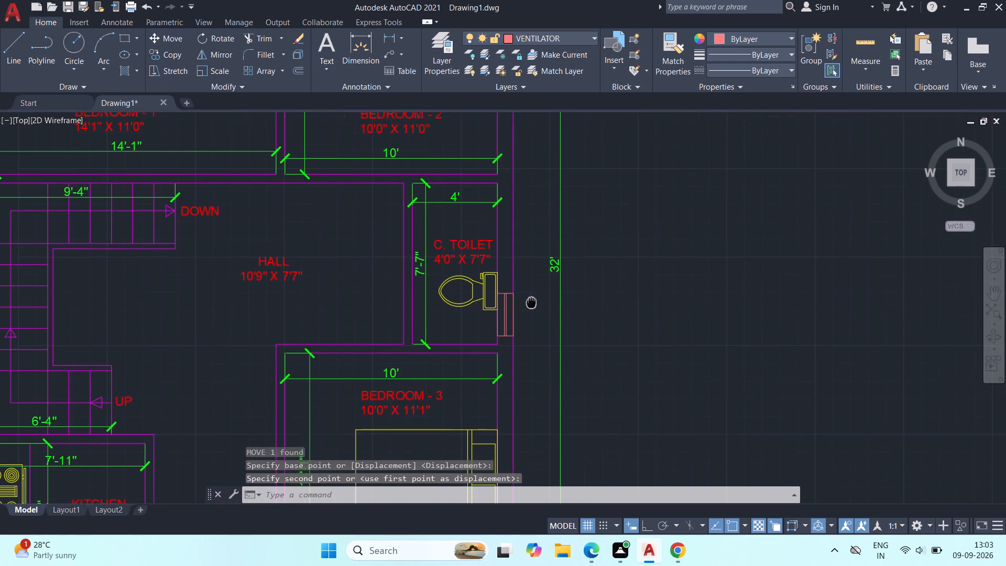
{"action": "middle_click_drag", "start_coordinate": [531, 304], "coordinate": [340, 317]}
{"action": "middle_click_drag", "start_coordinate": [461, 270], "coordinate": [490, 298]}
{"action": "scroll", "coordinate": [467, 275], "scroll_direction": "up", "scroll_amount": 1}
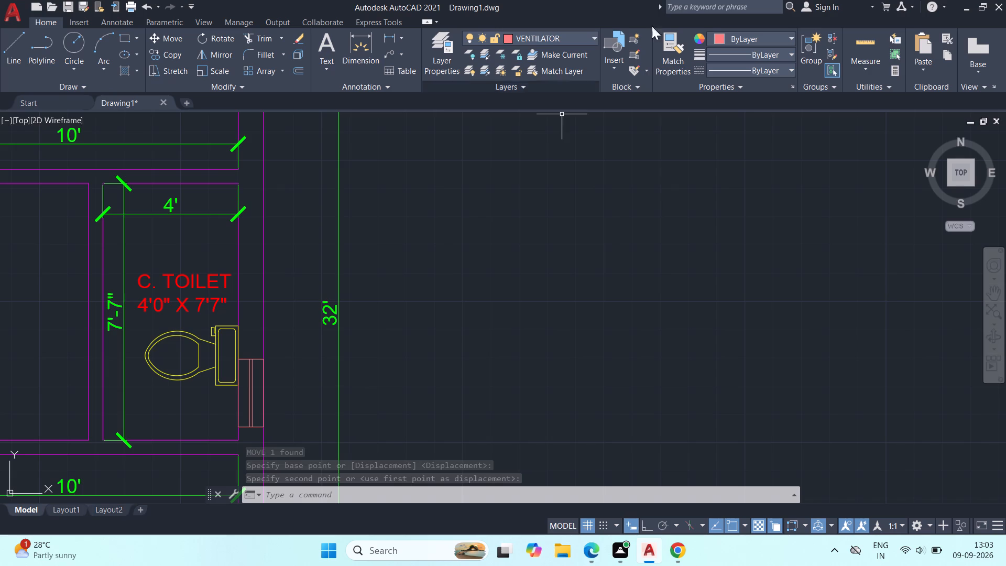
{"action": "left_click", "coordinate": [561, 37]}
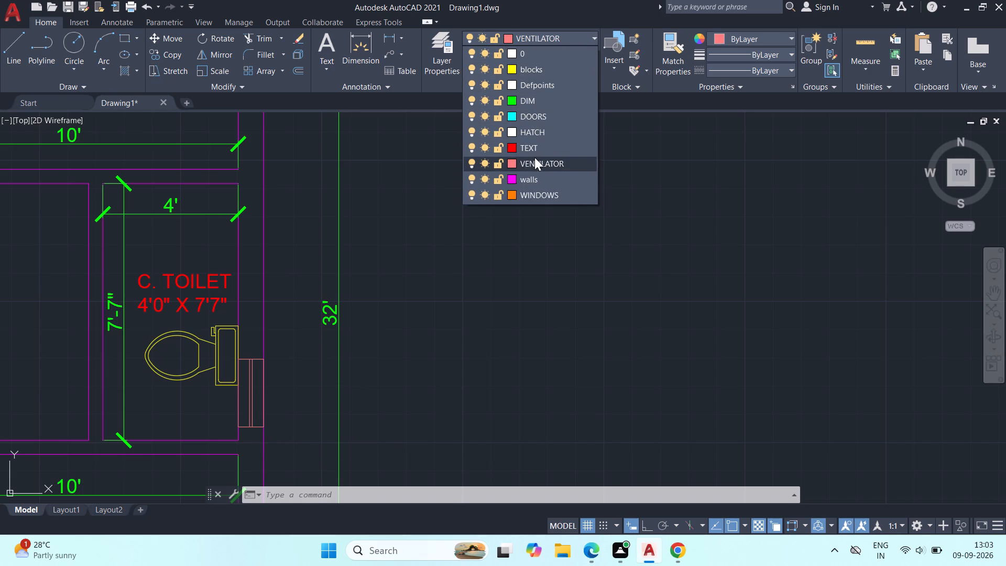
{"action": "left_click", "coordinate": [527, 195]}
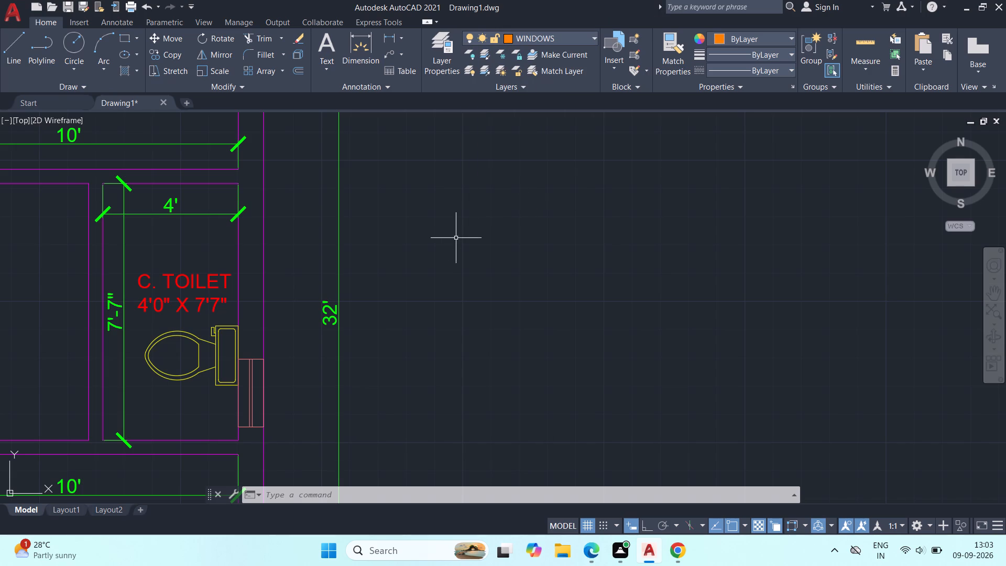
{"action": "type", "text": "REC"}
{"action": "key", "text": "space"}
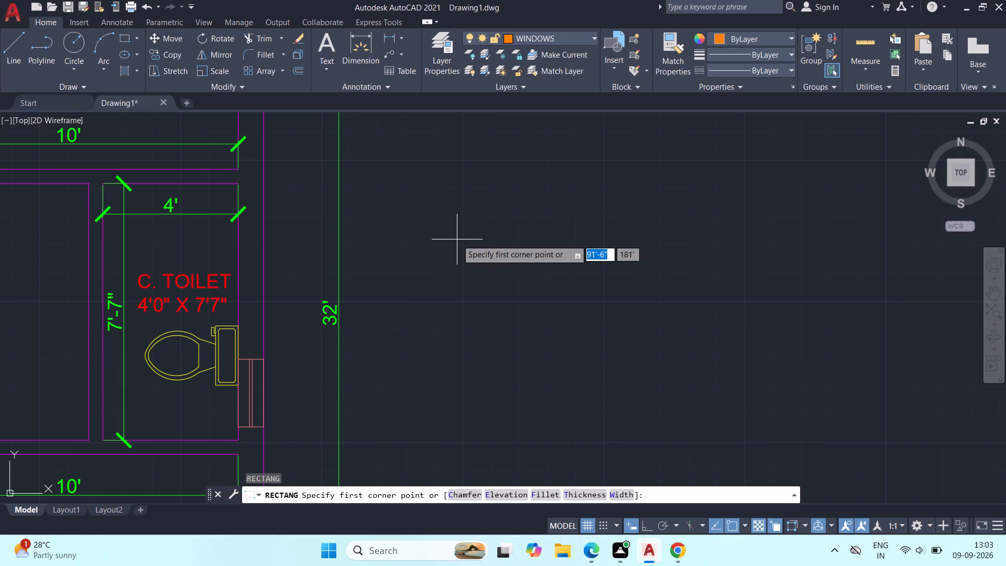
{"action": "left_click", "coordinate": [402, 245]}
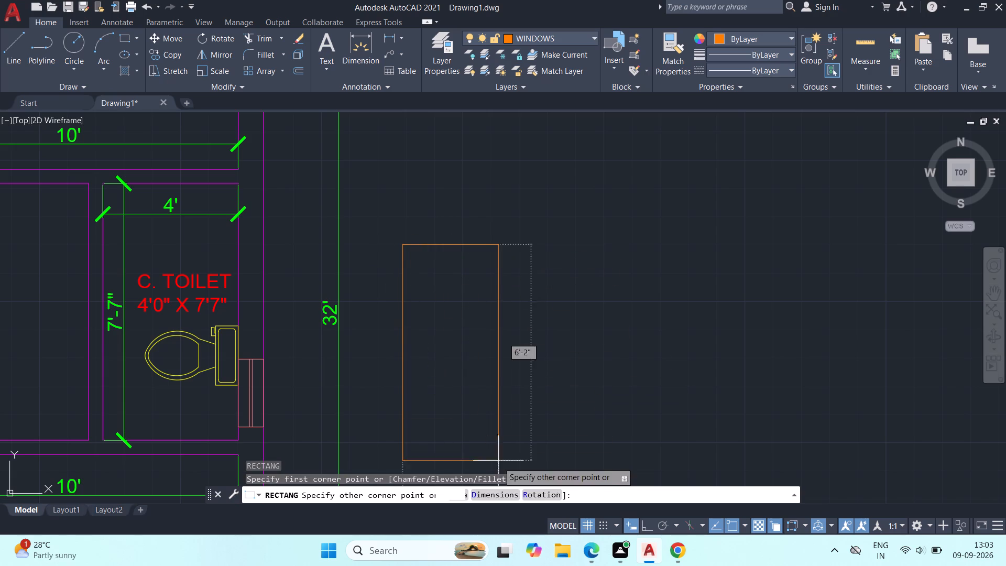
{"action": "left_click", "coordinate": [501, 489]}
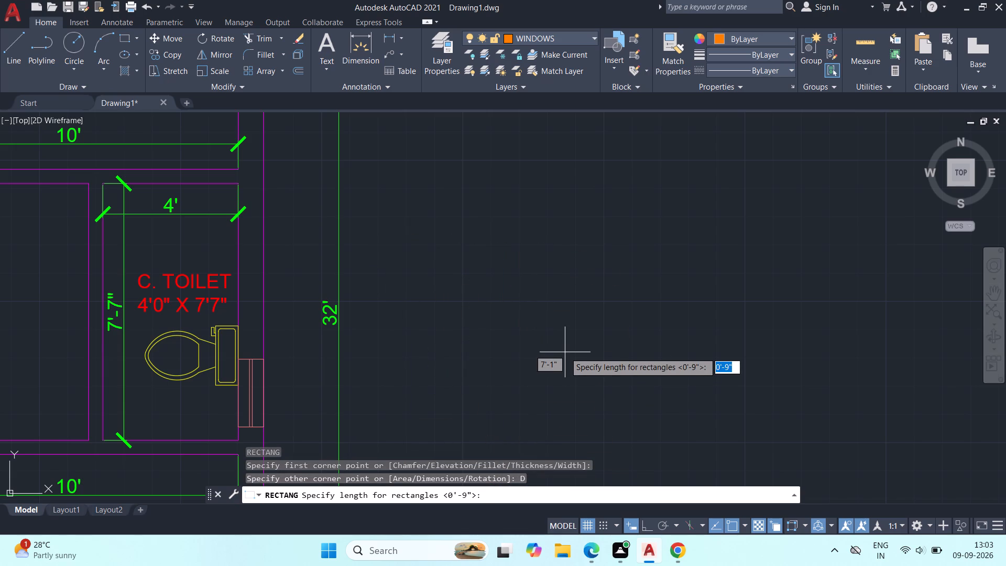
{"action": "type", "text": "9\""}
{"action": "key", "text": "Return"}
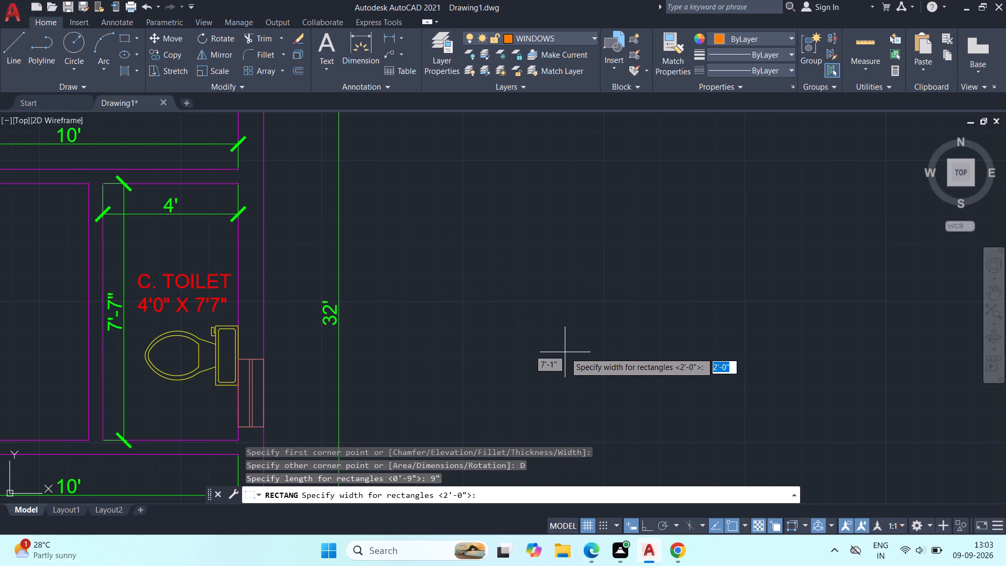
{"action": "type", "text": "5'"}
{"action": "key", "text": "Return"}
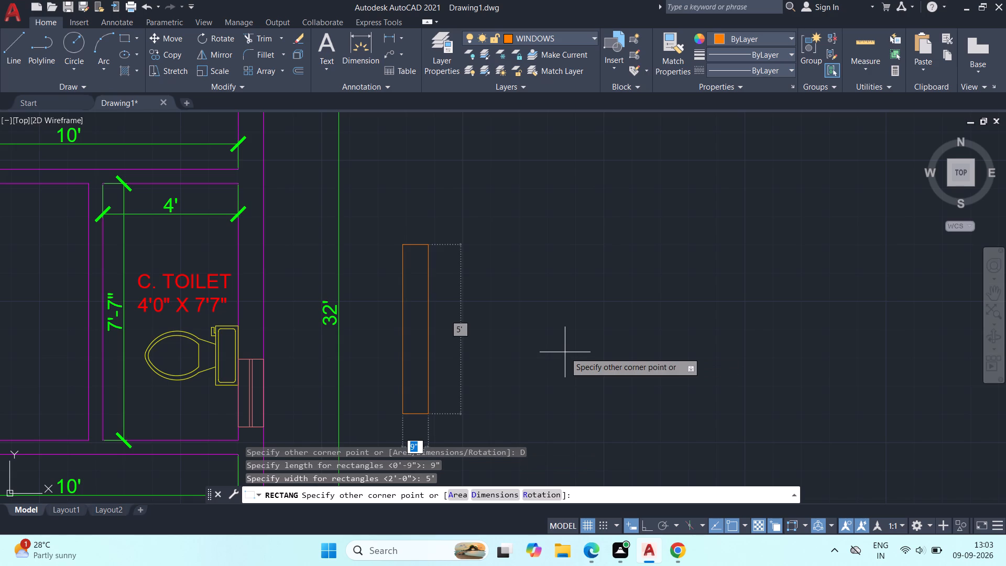
{"action": "left_click", "coordinate": [530, 369]}
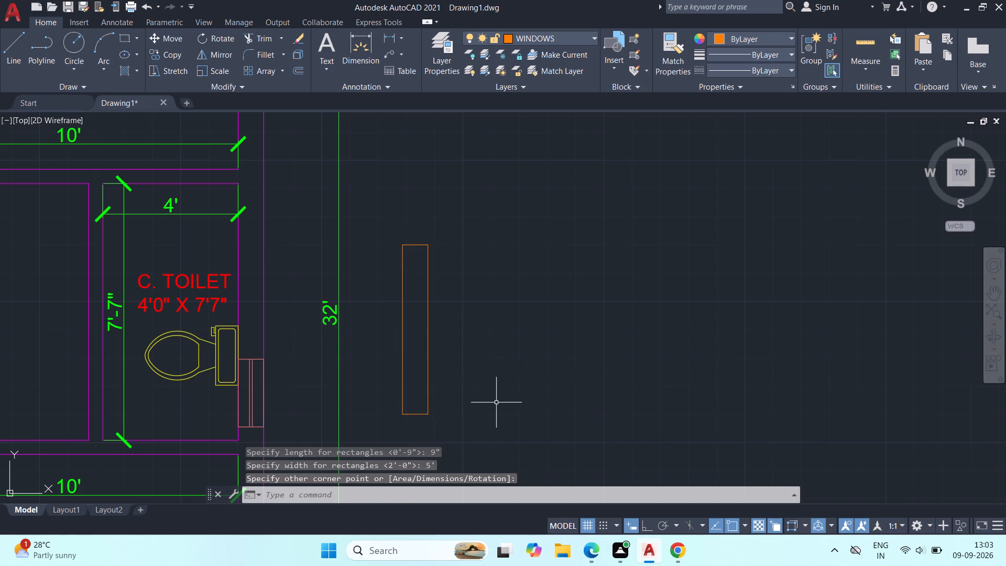
Copy the VENTILATOR block from the common toilet's wall to just below the kitchen's exterior wall, beside the entrance steps.
{"action": "middle_click_drag", "start_coordinate": [495, 400], "coordinate": [427, 357]}
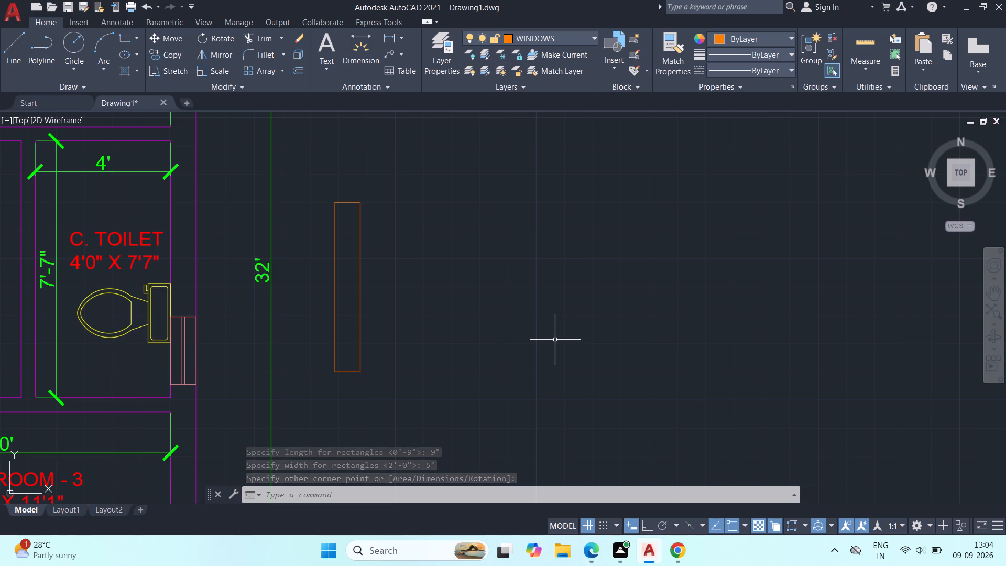
{"action": "scroll", "coordinate": [555, 340], "scroll_direction": "down", "scroll_amount": 2}
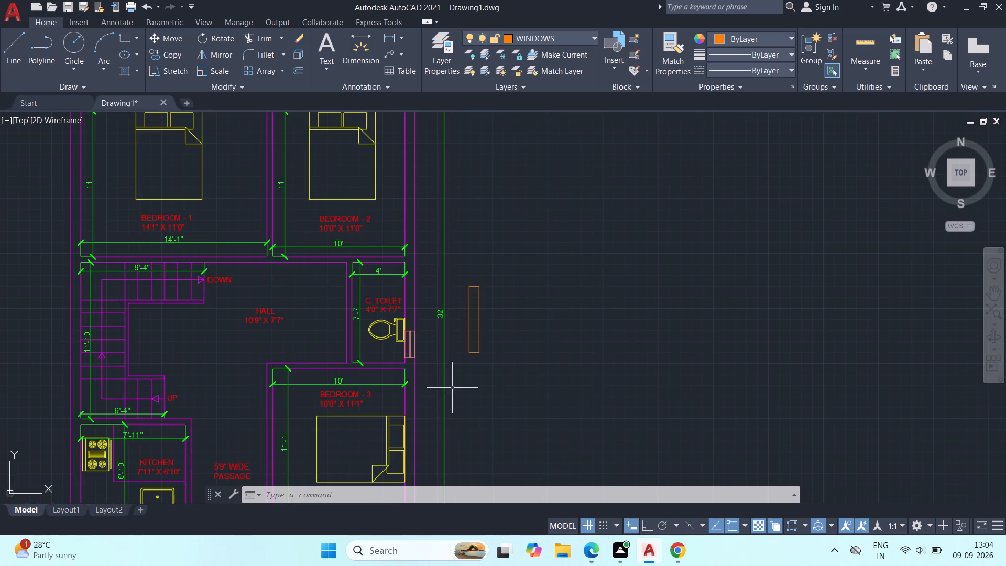
{"action": "left_click", "coordinate": [412, 350]}
{"action": "left_click", "coordinate": [408, 349]}
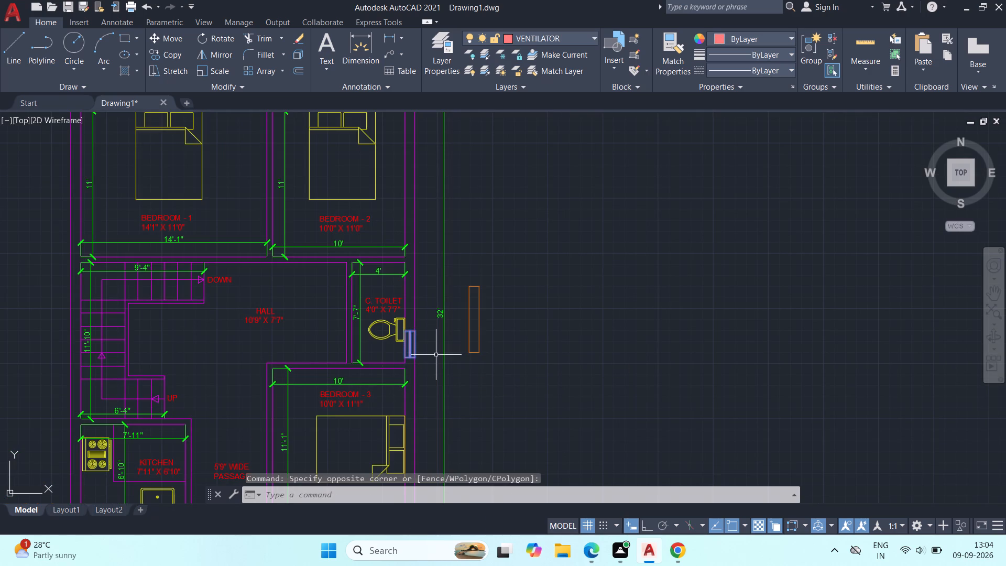
{"action": "type", "text": "CO"}
{"action": "key", "text": "space"}
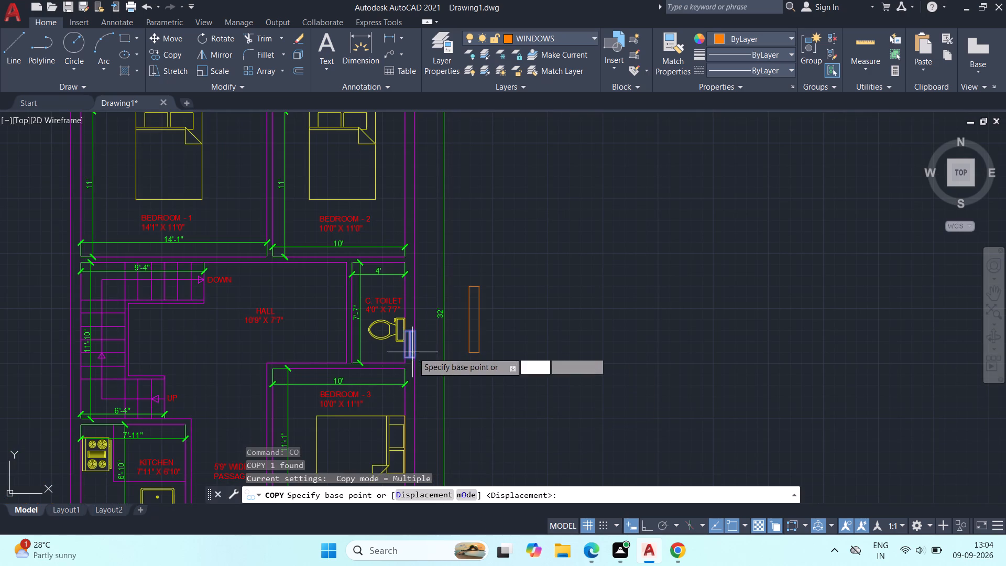
{"action": "left_click", "coordinate": [413, 352]}
{"action": "middle_click_drag", "start_coordinate": [342, 440], "coordinate": [630, 138]}
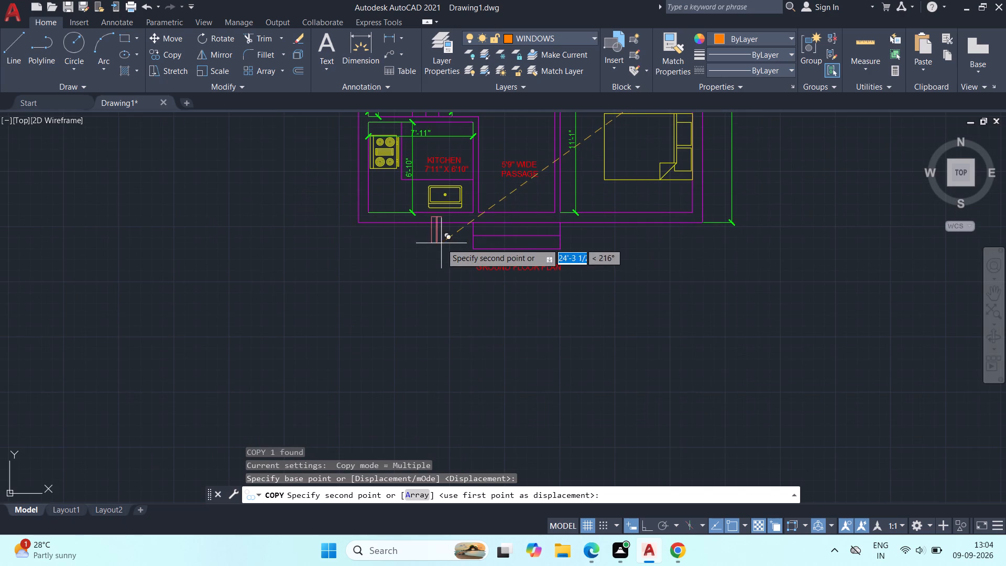
{"action": "left_click", "coordinate": [455, 249]}
{"action": "key", "text": "Escape"}
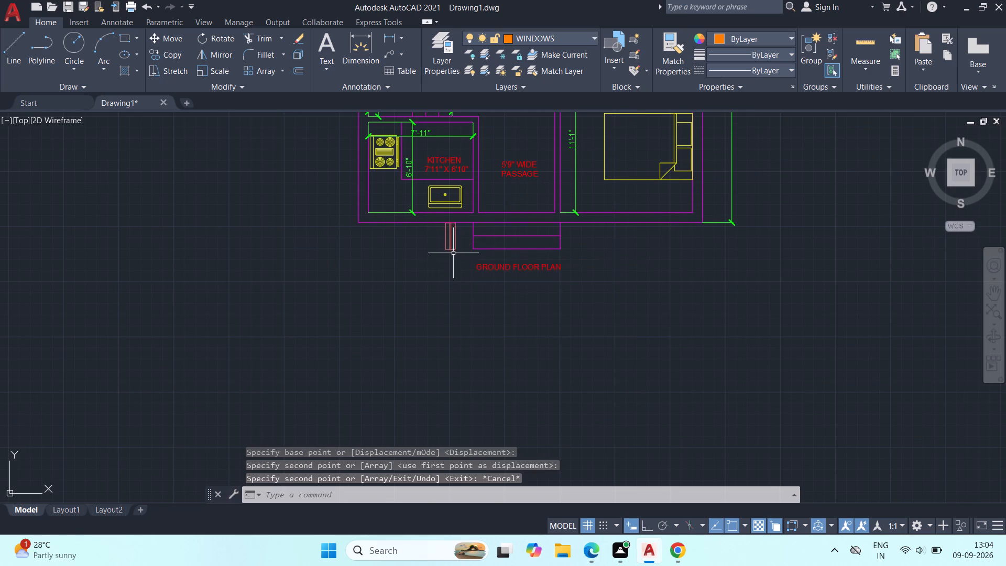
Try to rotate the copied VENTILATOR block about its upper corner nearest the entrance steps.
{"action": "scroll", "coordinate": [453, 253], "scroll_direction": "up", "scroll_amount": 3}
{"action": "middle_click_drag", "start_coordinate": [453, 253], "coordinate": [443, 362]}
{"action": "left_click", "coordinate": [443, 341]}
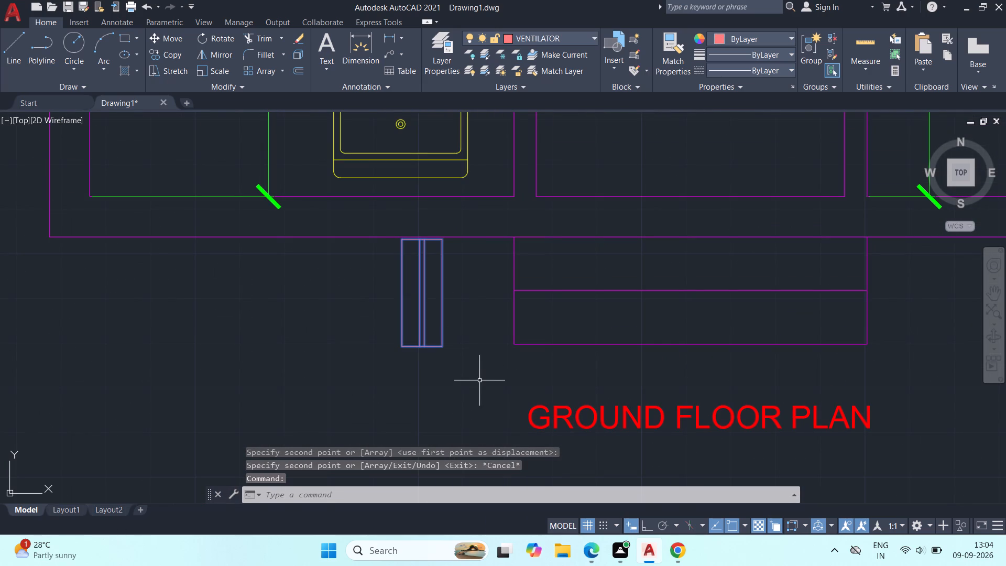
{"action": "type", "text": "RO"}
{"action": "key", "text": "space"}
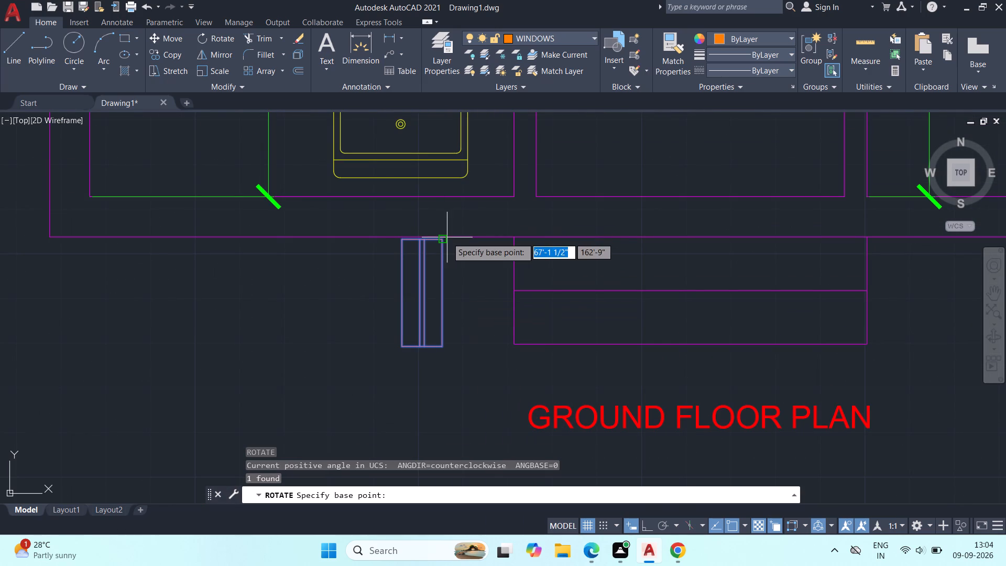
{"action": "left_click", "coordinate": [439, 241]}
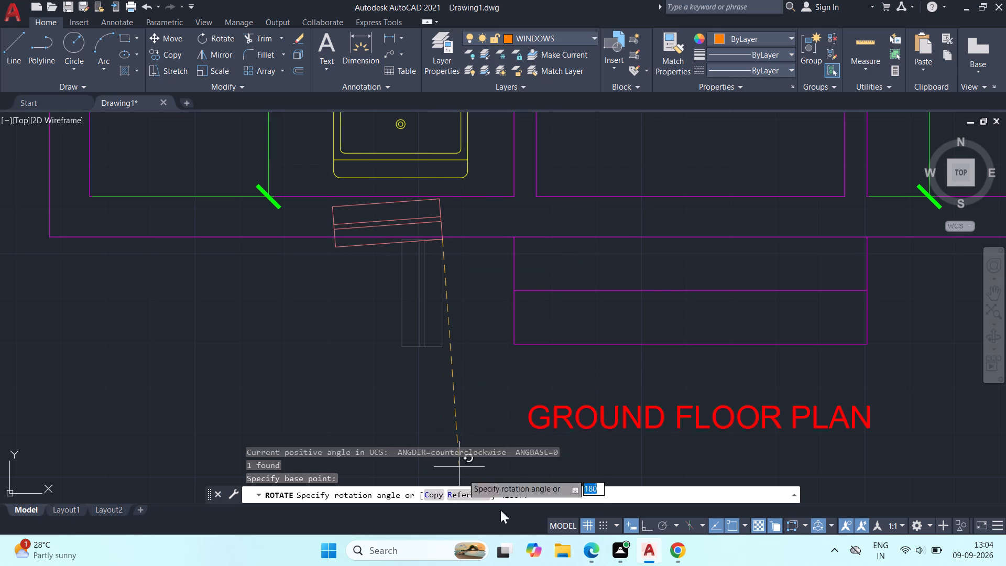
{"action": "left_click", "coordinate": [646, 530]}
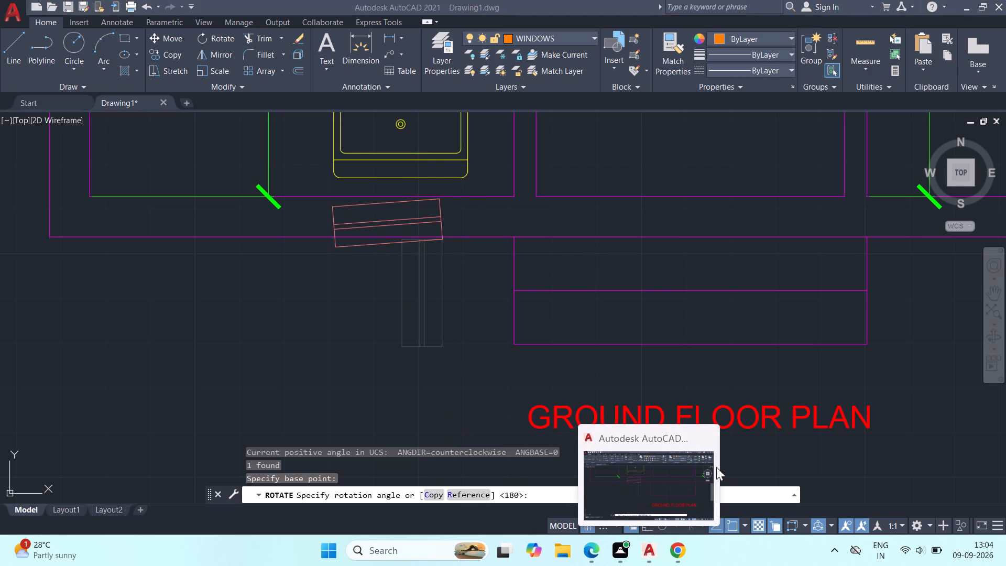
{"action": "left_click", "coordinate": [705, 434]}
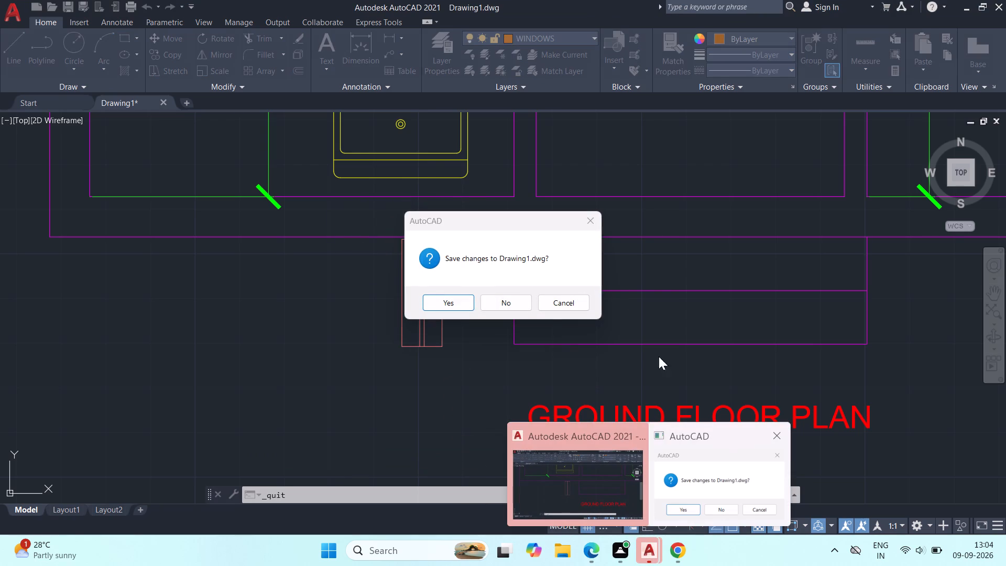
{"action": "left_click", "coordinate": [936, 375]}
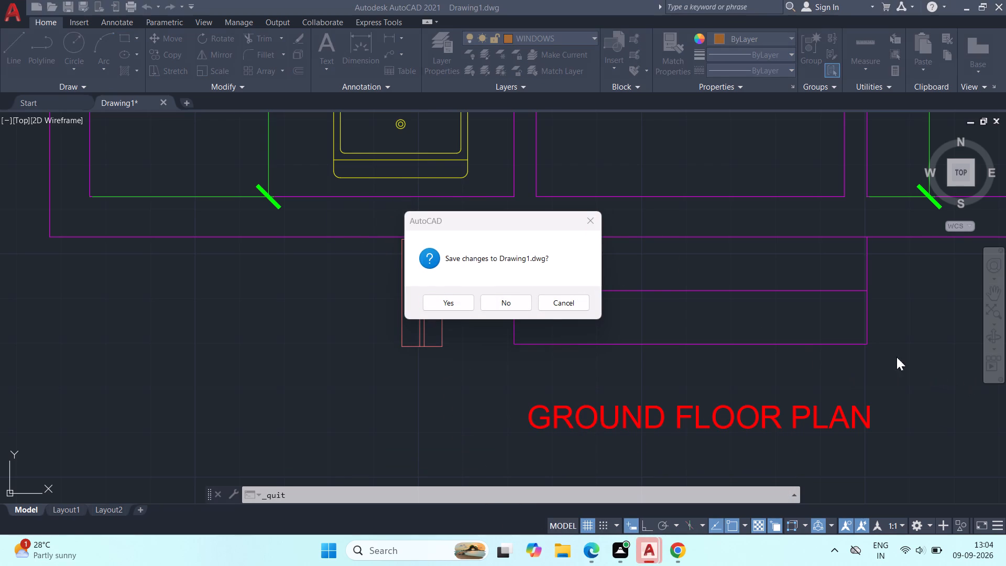
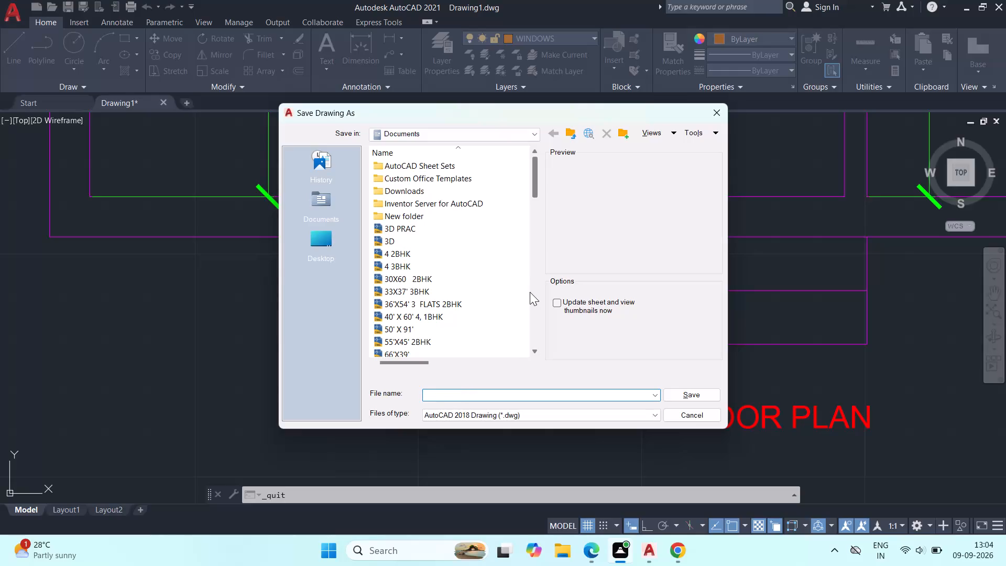
Save the floor plan drawing as 3BHK in the Documents folder, in AutoCAD 2018 Drawing format.
{"action": "type", "text": "3BHK"}
{"action": "key", "text": "Return"}
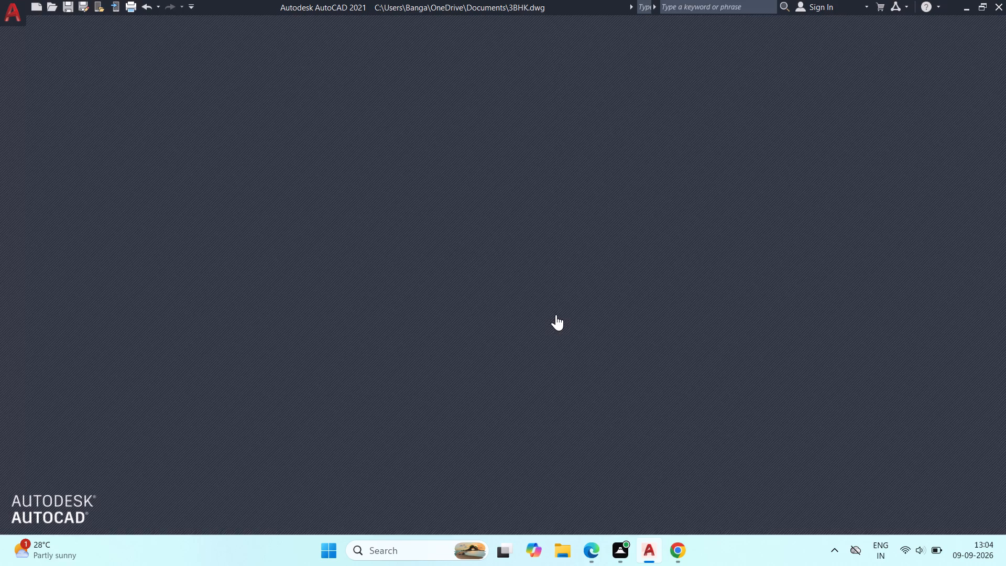
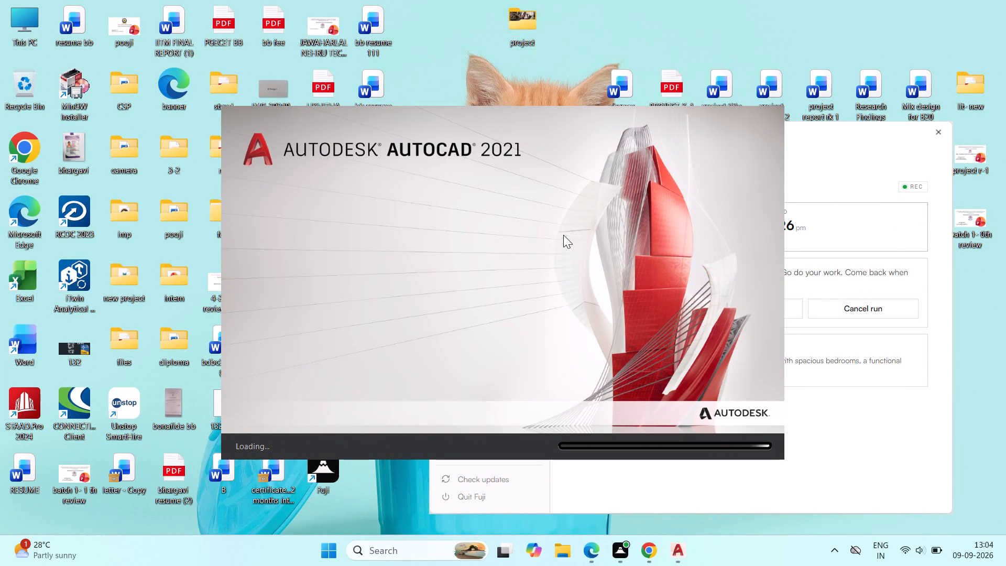
Rotate the ventilator block below the kitchen sink 90° clockwise about its upper-right corner, with Ortho on.
{"action": "double_click", "coordinate": [529, 212]}
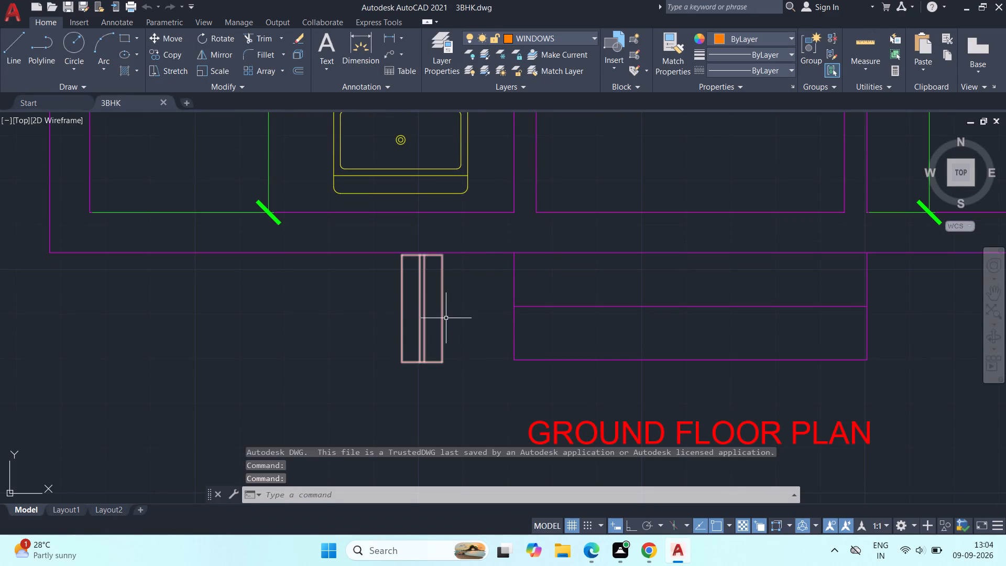
{"action": "left_click", "coordinate": [446, 318]}
{"action": "left_click", "coordinate": [428, 307]}
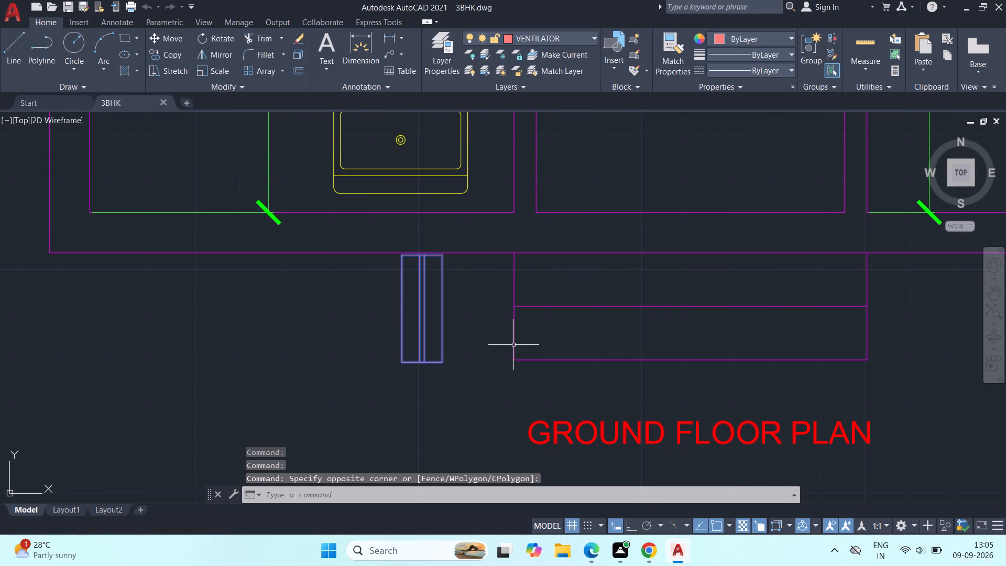
{"action": "type", "text": "RO"}
{"action": "key", "text": "space"}
{"action": "left_click", "coordinate": [441, 256]}
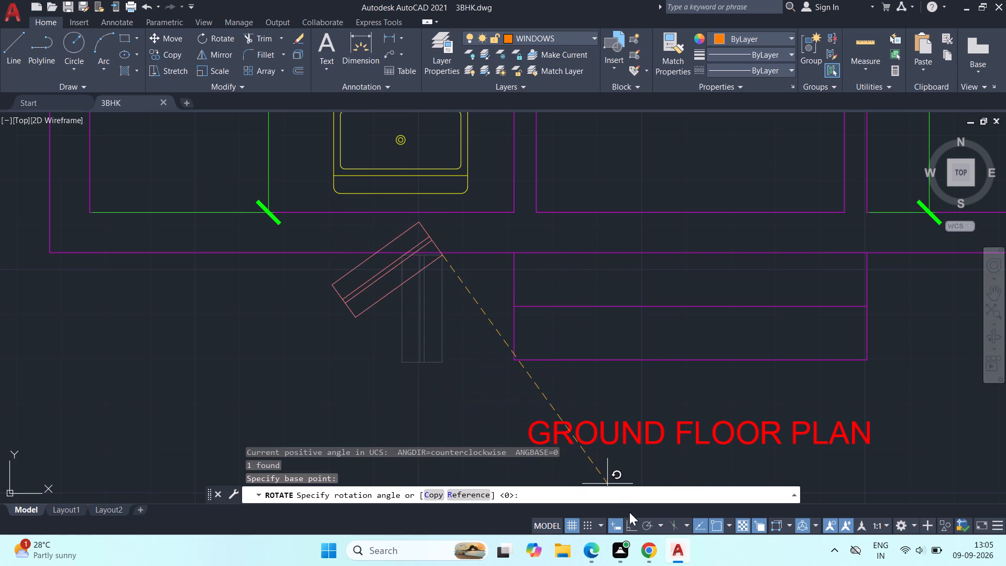
{"action": "left_click", "coordinate": [630, 521]}
{"action": "left_click", "coordinate": [434, 361]}
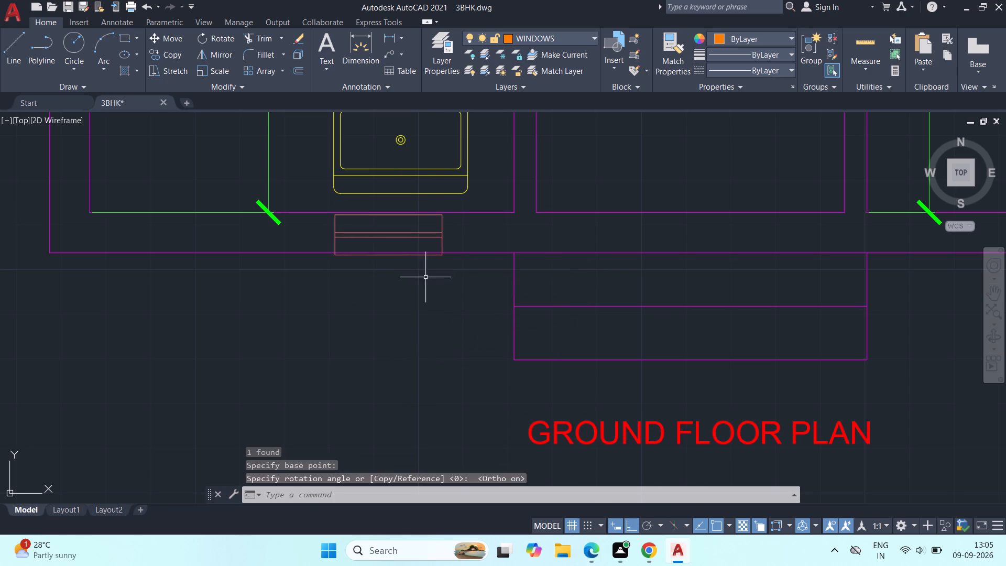
Move the rotated ventilator into the kitchen's outer wall, directly below the sink, with Ortho off.
{"action": "scroll", "coordinate": [419, 261], "scroll_direction": "up", "scroll_amount": 2}
{"action": "middle_click_drag", "start_coordinate": [417, 268], "coordinate": [434, 342]}
{"action": "scroll", "coordinate": [434, 342], "scroll_direction": "down", "scroll_amount": 1}
{"action": "left_click", "coordinate": [468, 296]}
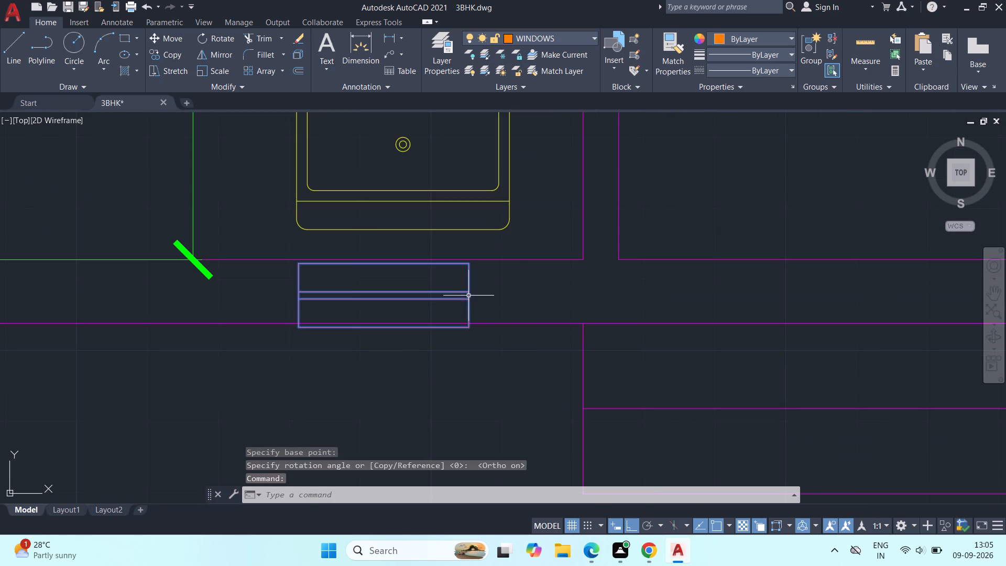
{"action": "type", "text": "M"}
{"action": "key", "text": "space"}
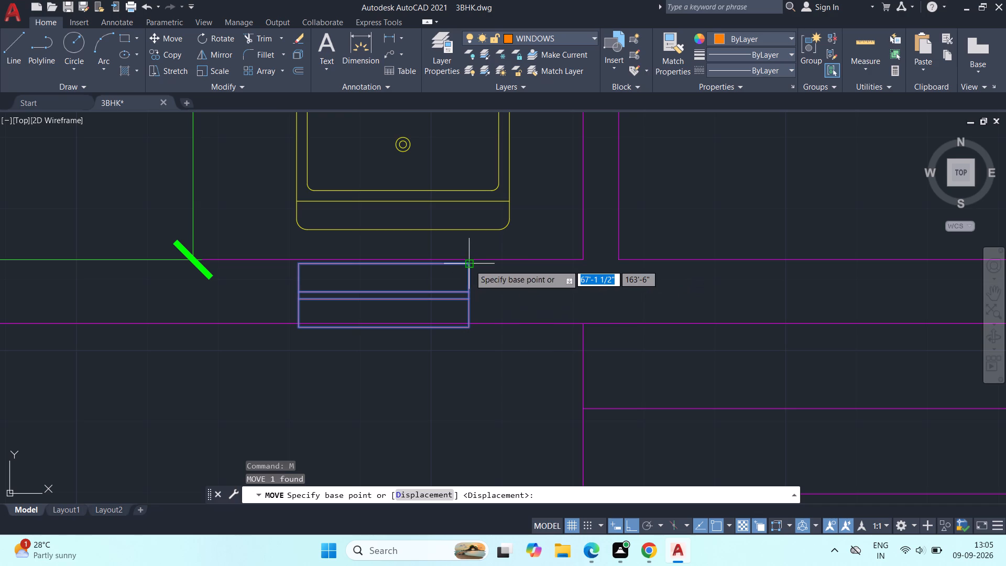
{"action": "left_click", "coordinate": [469, 265]}
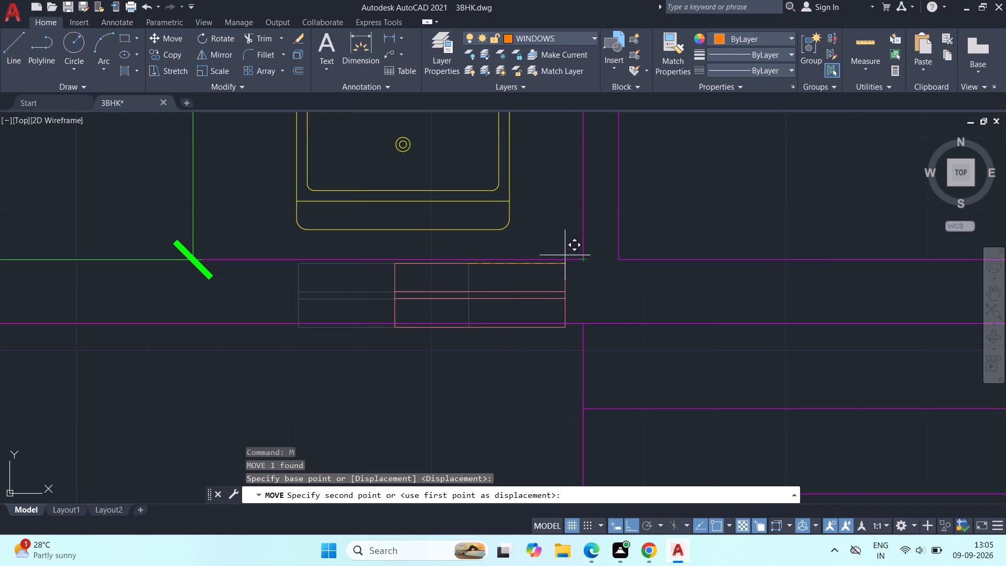
{"action": "left_click", "coordinate": [628, 523]}
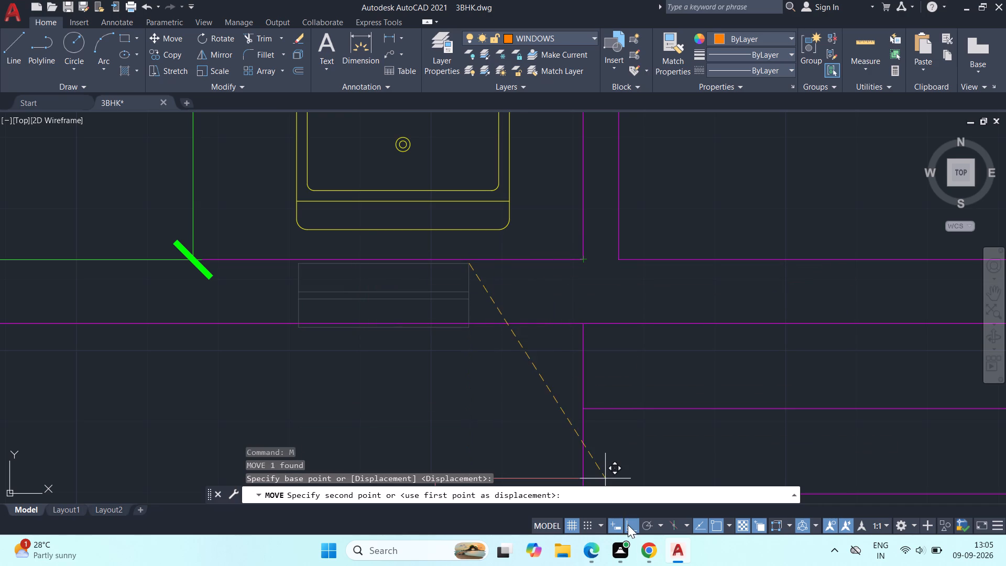
{"action": "left_click", "coordinate": [537, 257]}
Explode the orange window rectangle outside the C. Toilet wall into separate lines.
{"action": "scroll", "coordinate": [445, 334], "scroll_direction": "down", "scroll_amount": 3}
{"action": "middle_click_drag", "start_coordinate": [760, 324], "coordinate": [732, 327]}
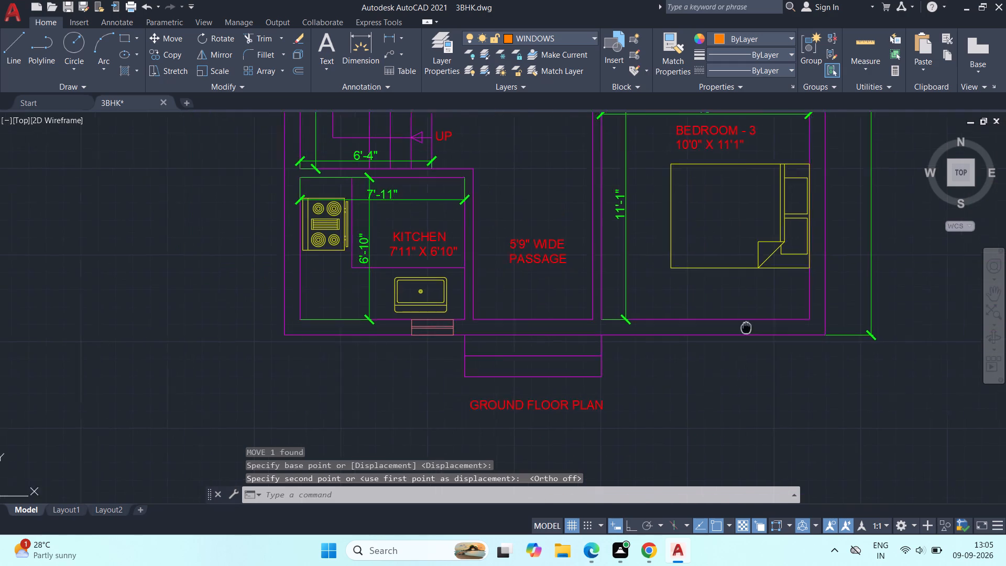
{"action": "middle_click_drag", "start_coordinate": [732, 327], "coordinate": [390, 412]}
{"action": "middle_click_drag", "start_coordinate": [555, 267], "coordinate": [503, 391]}
{"action": "middle_click_drag", "start_coordinate": [572, 254], "coordinate": [566, 306]}
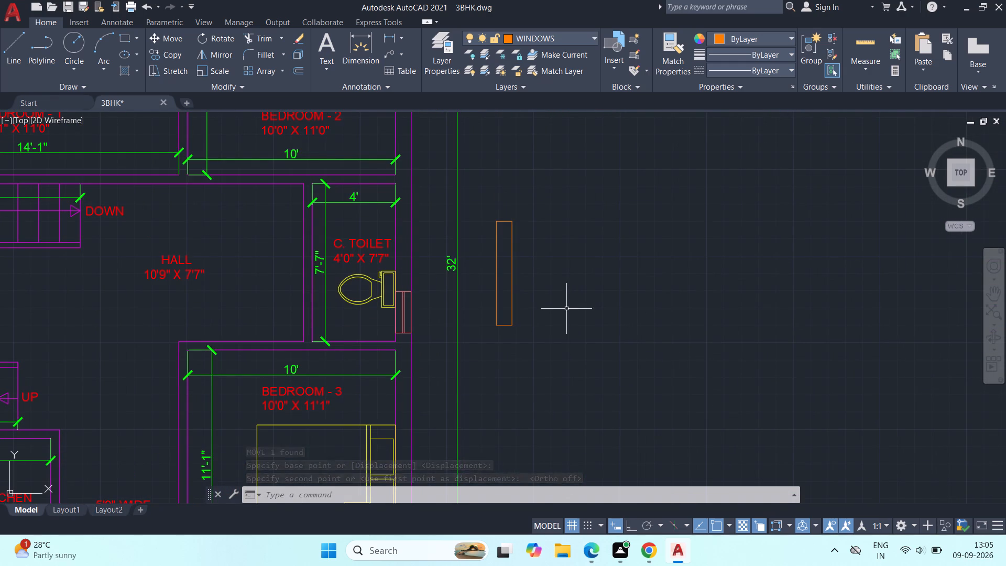
{"action": "scroll", "coordinate": [513, 293], "scroll_direction": "up", "scroll_amount": 1}
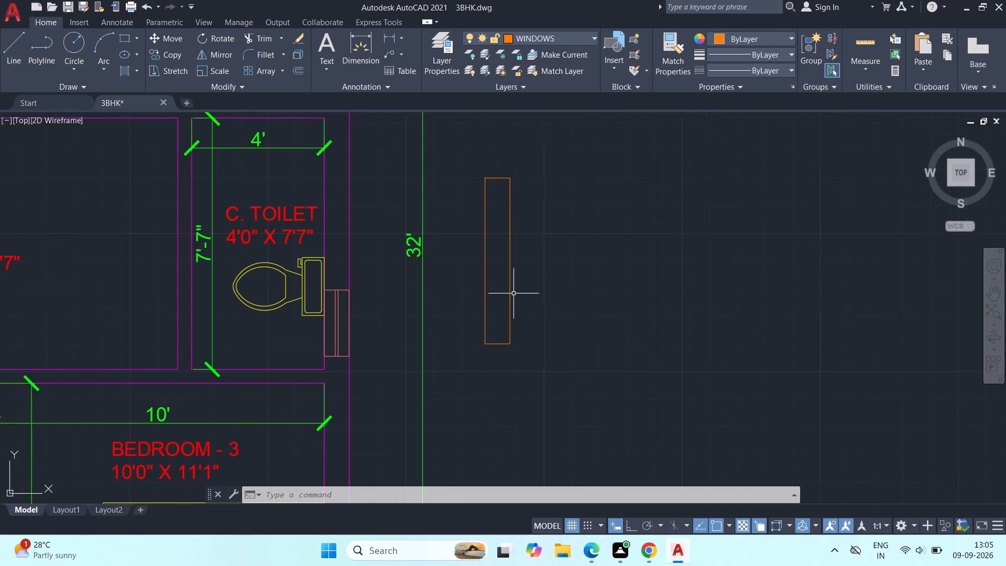
{"action": "middle_click_drag", "start_coordinate": [526, 298], "coordinate": [546, 288]}
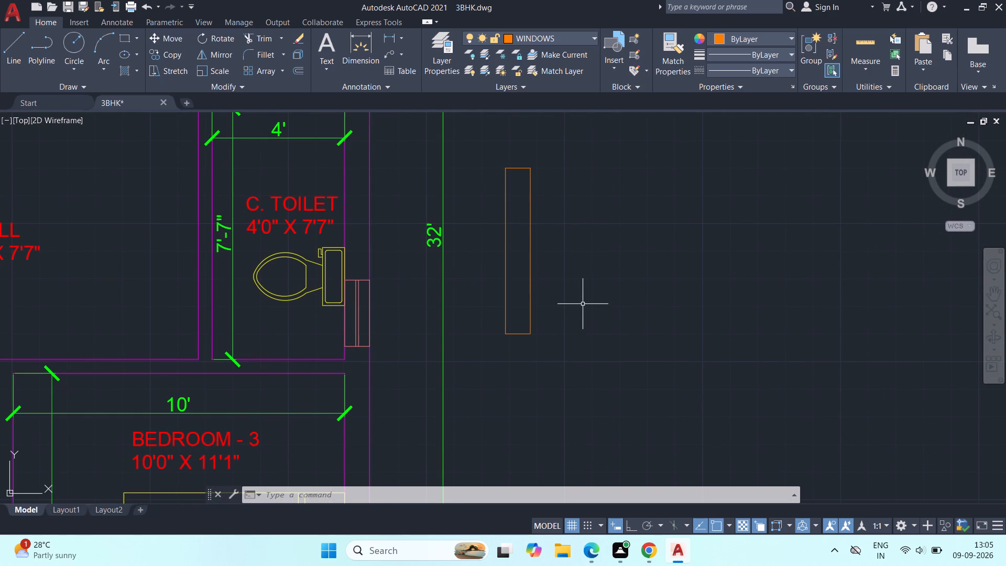
{"action": "key", "text": "o"}
{"action": "key", "text": "Escape"}
{"action": "left_click", "coordinate": [495, 142]}
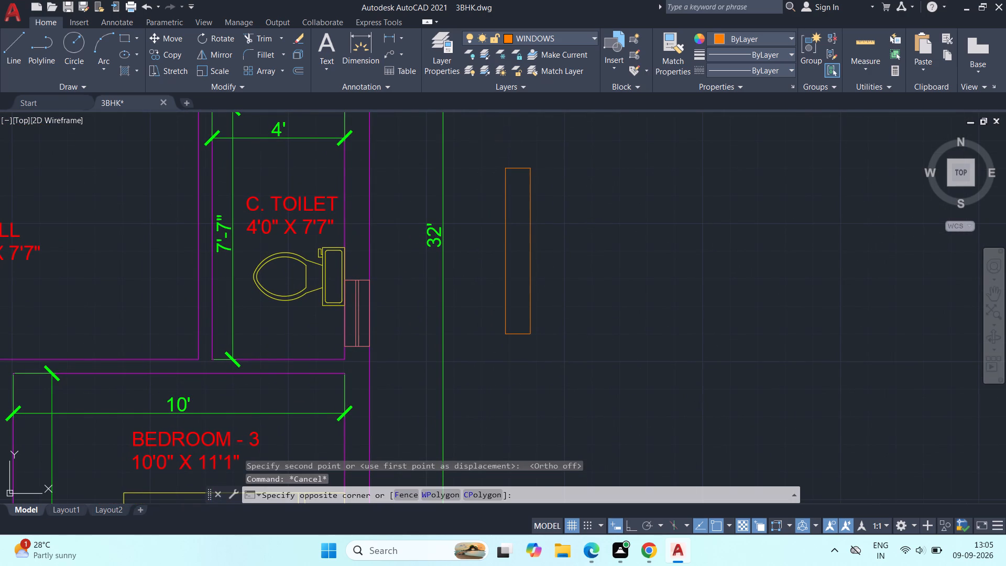
{"action": "left_click", "coordinate": [600, 391]}
{"action": "key", "text": "x"}
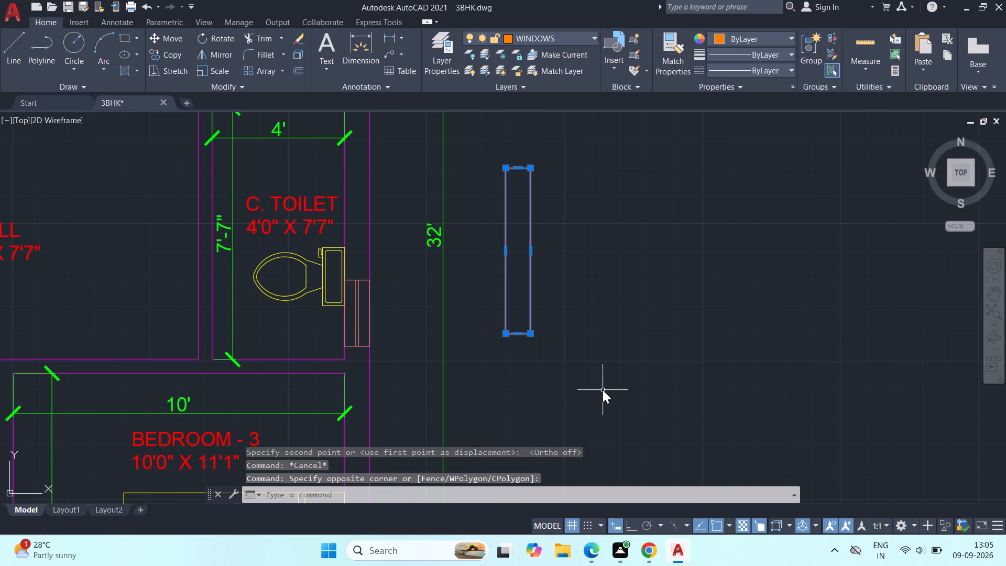
{"action": "key", "text": "Return"}
Offset both long sides of the window rectangle inward by 2".
{"action": "type", "text": "O"}
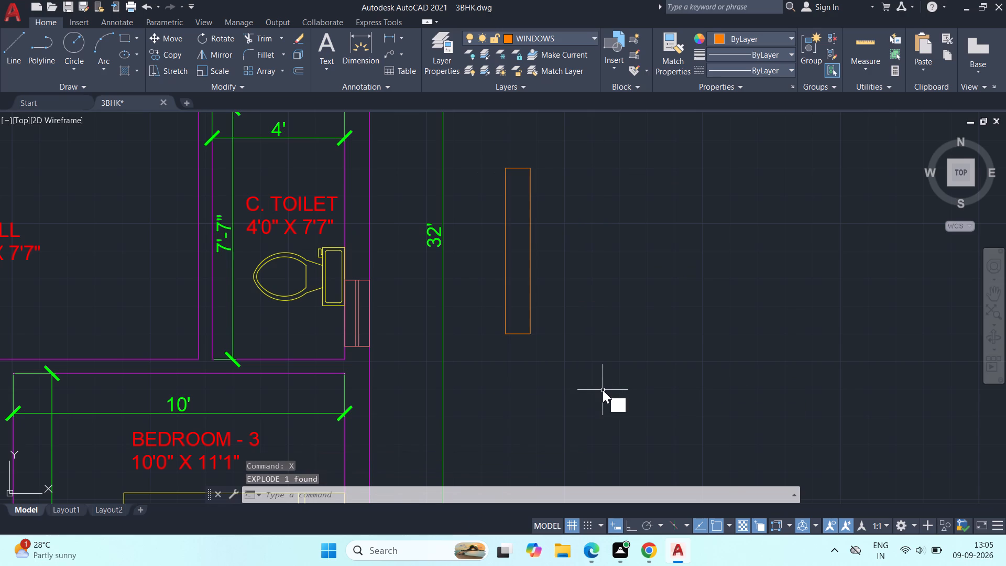
{"action": "key", "text": "space"}
{"action": "left_click", "coordinate": [502, 169]}
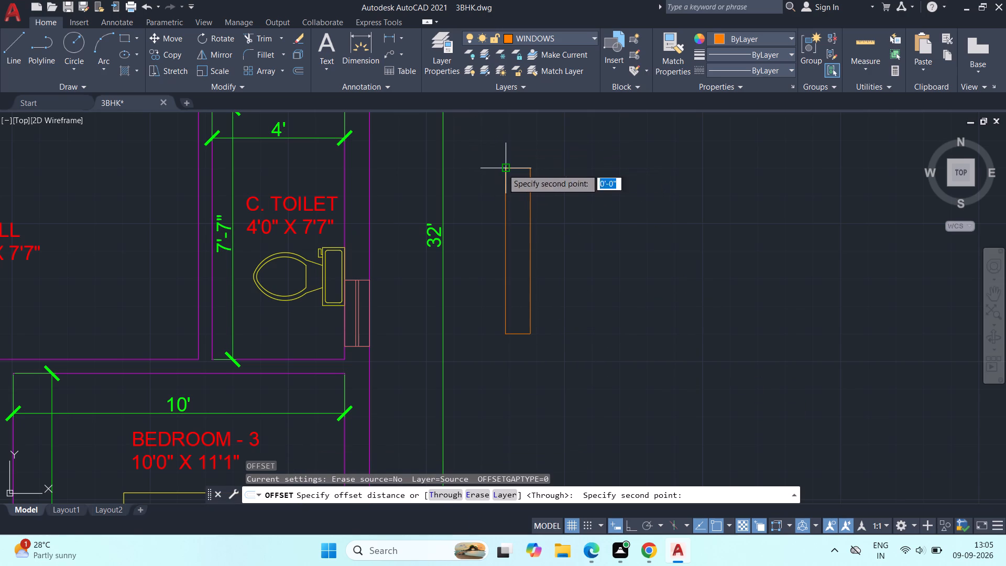
{"action": "left_click", "coordinate": [506, 246]}
{"action": "left_click", "coordinate": [505, 253]}
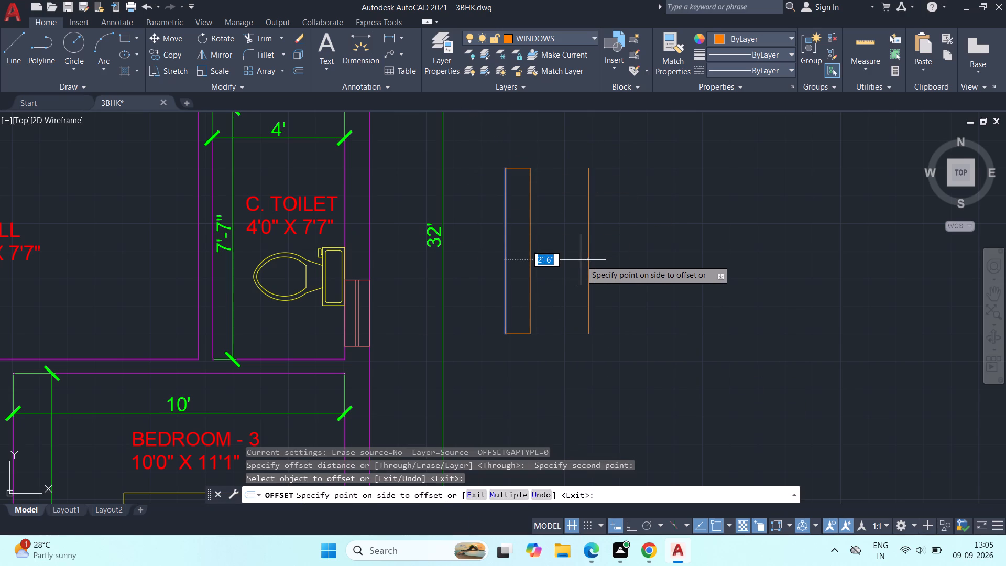
{"action": "type", "text": "2\""}
{"action": "key", "text": "Return"}
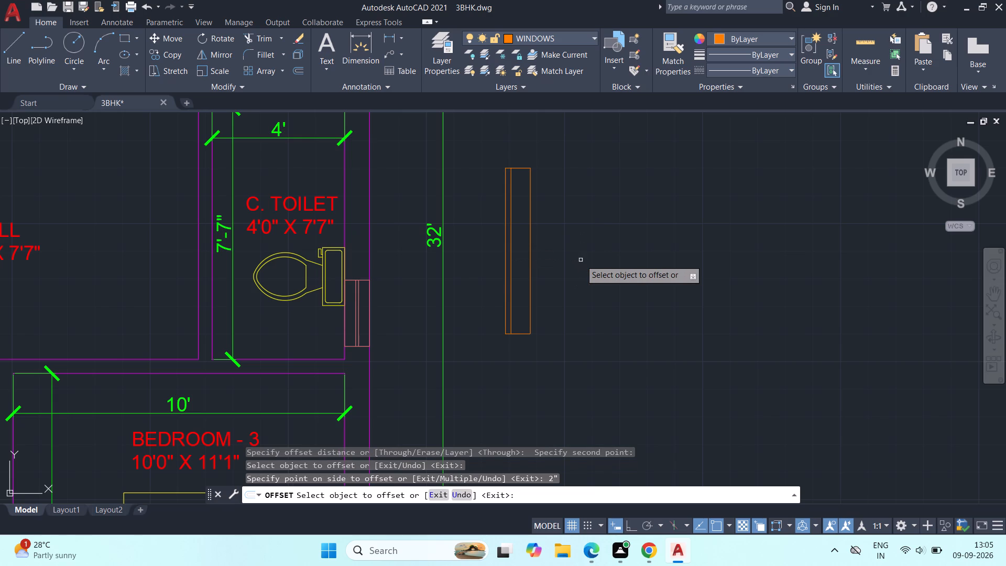
{"action": "left_click_drag", "start_coordinate": [530, 271], "coordinate": [522, 266]}
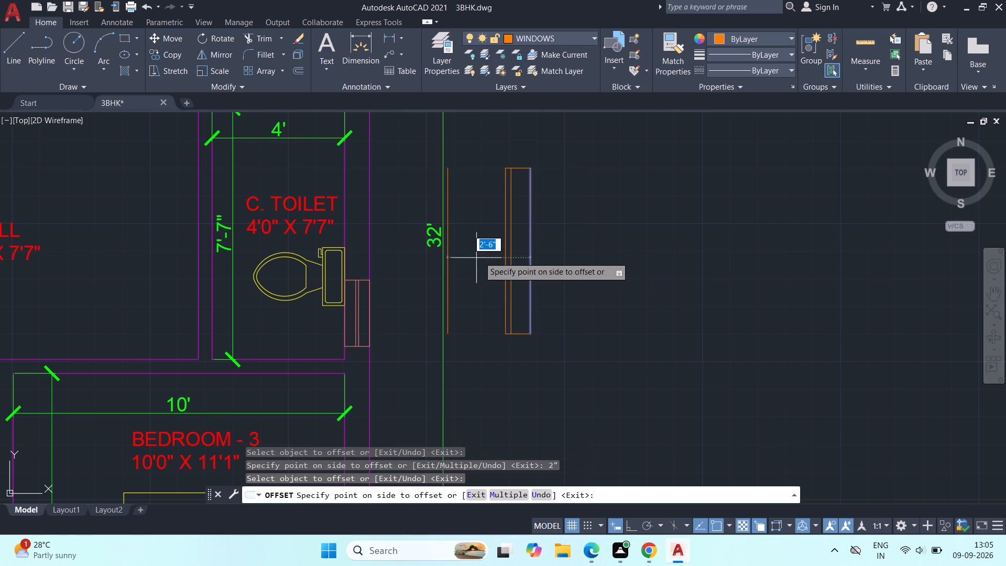
{"action": "type", "text": "2\""}
{"action": "key", "text": "Return"}
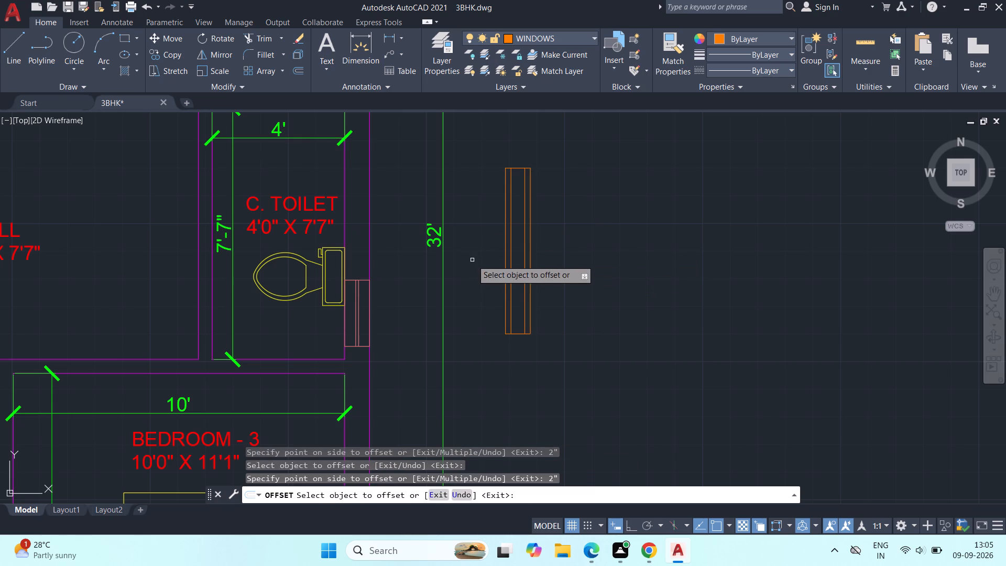
{"action": "key", "text": "Escape"}
Define a block named W1 from the six lines of the window.
{"action": "left_click", "coordinate": [478, 139]}
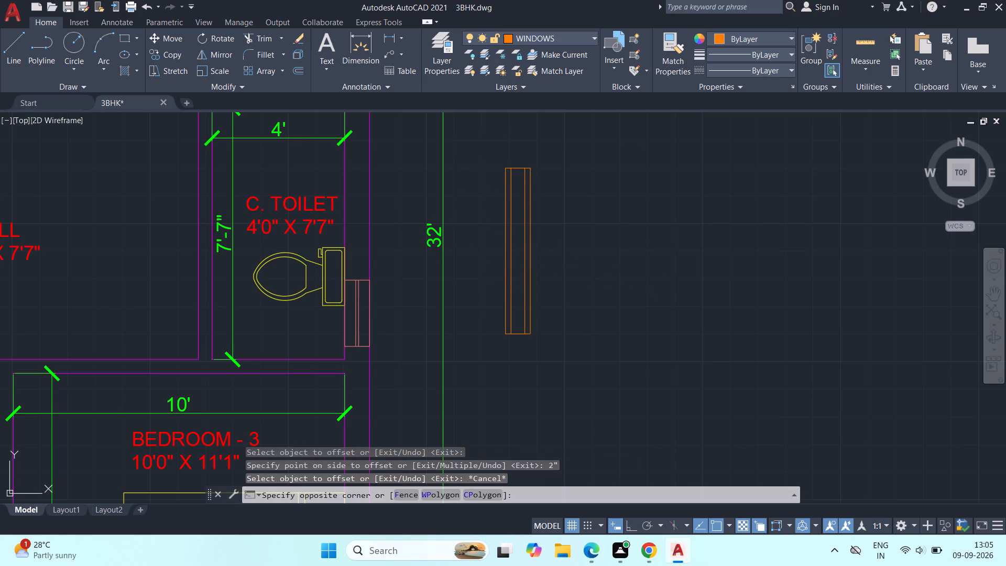
{"action": "left_click", "coordinate": [531, 375]}
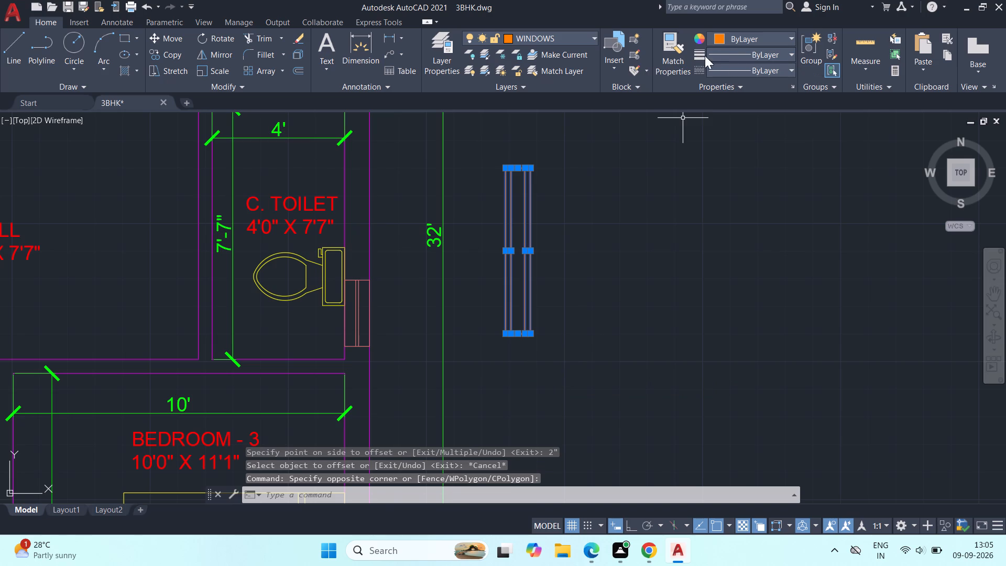
{"action": "left_click", "coordinate": [638, 40]}
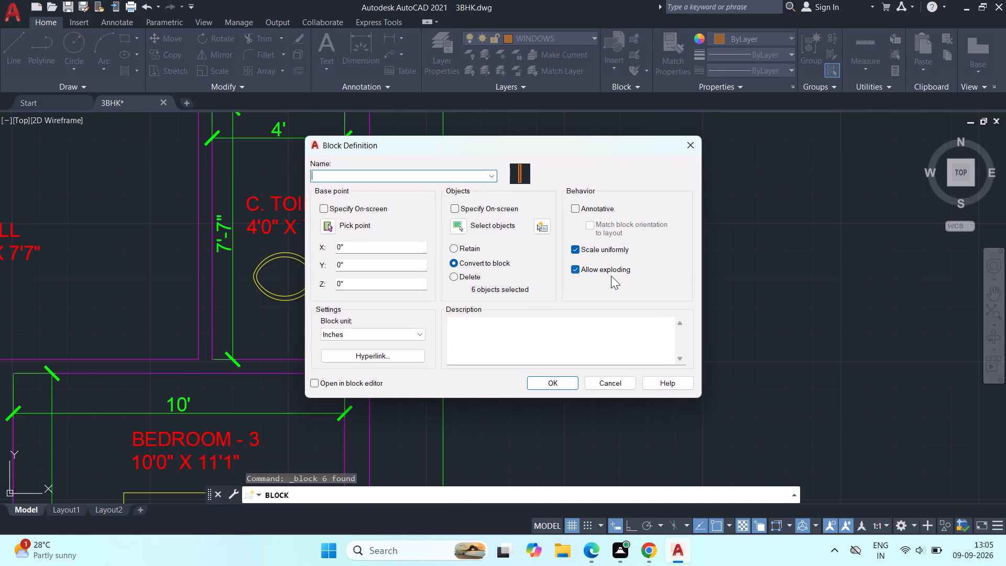
{"action": "type", "text": "W1"}
{"action": "key", "text": "Return"}
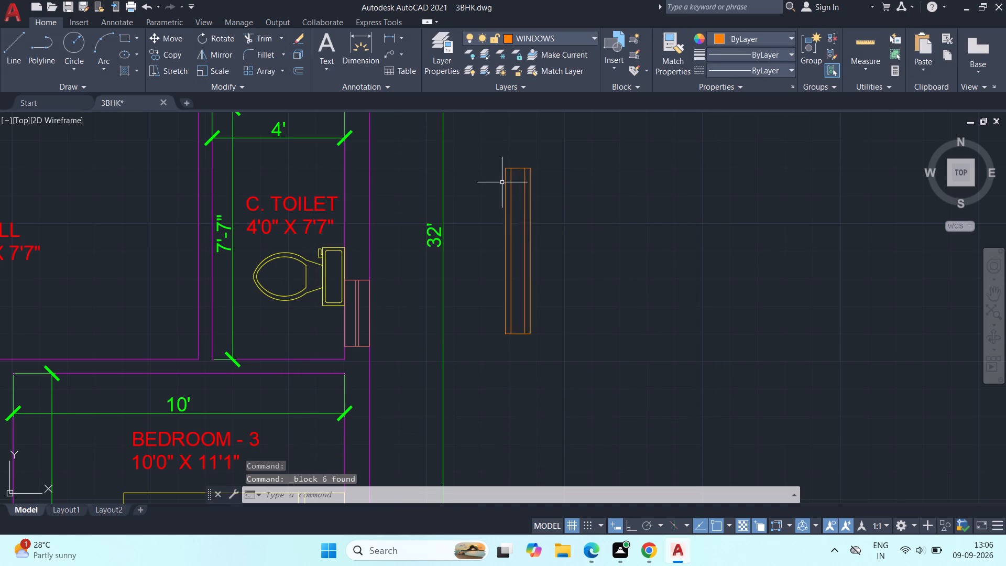
Move the W1 window block by its upper-right corner into the outer side wall of Bedroom - 1, beside the bed.
{"action": "left_click", "coordinate": [519, 166]}
{"action": "type", "text": "M"}
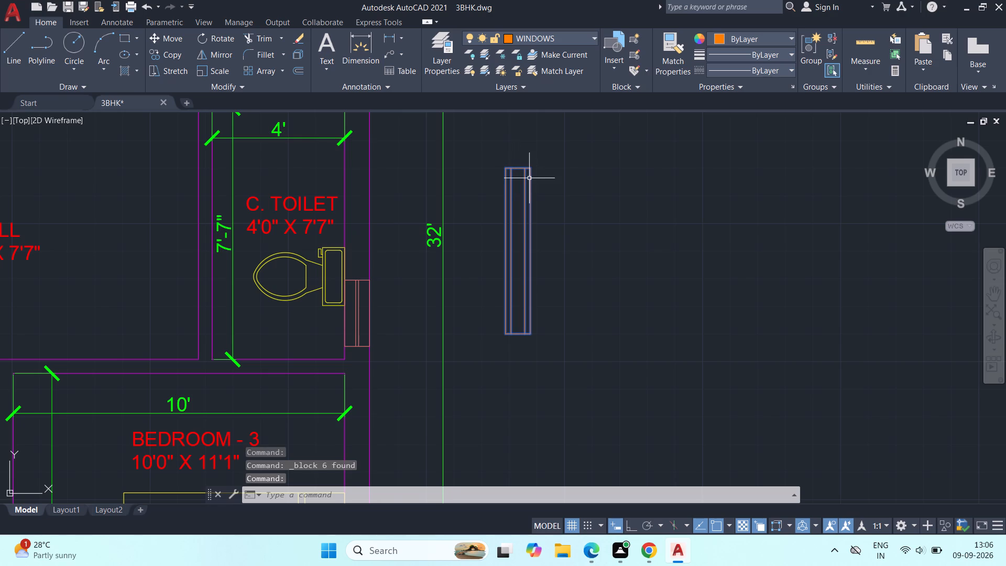
{"action": "key", "text": "space"}
{"action": "left_click", "coordinate": [531, 166]}
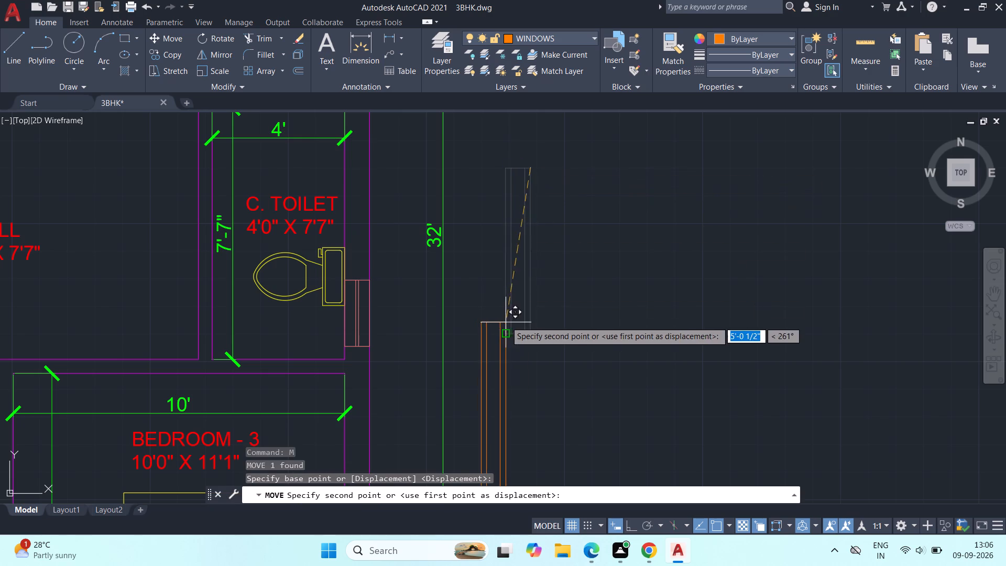
{"action": "scroll", "coordinate": [506, 320], "scroll_direction": "down", "scroll_amount": 2}
{"action": "middle_click_drag", "start_coordinate": [514, 311], "coordinate": [681, 428]}
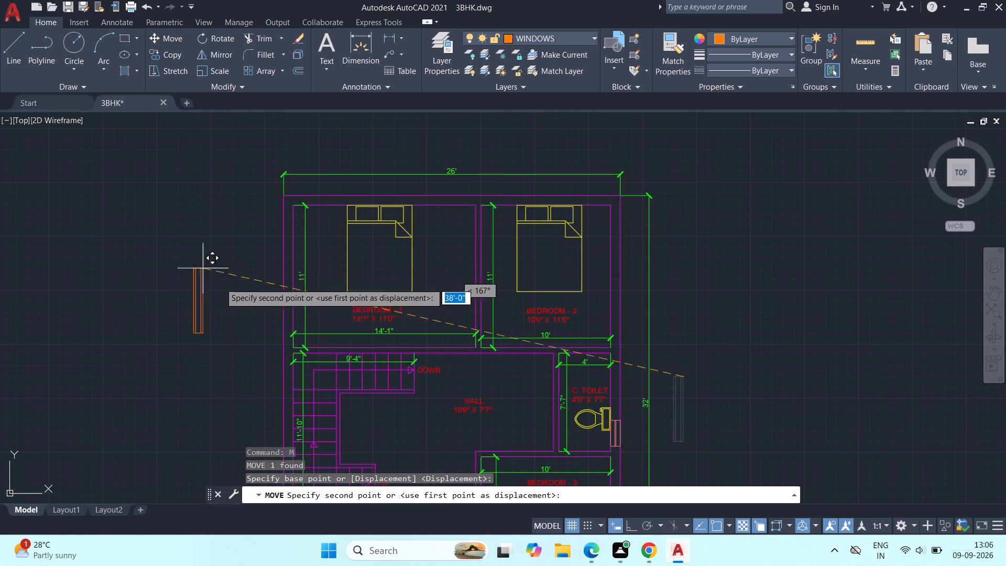
{"action": "scroll", "coordinate": [249, 292], "scroll_direction": "up", "scroll_amount": 3}
{"action": "scroll", "coordinate": [283, 278], "scroll_direction": "down", "scroll_amount": 2}
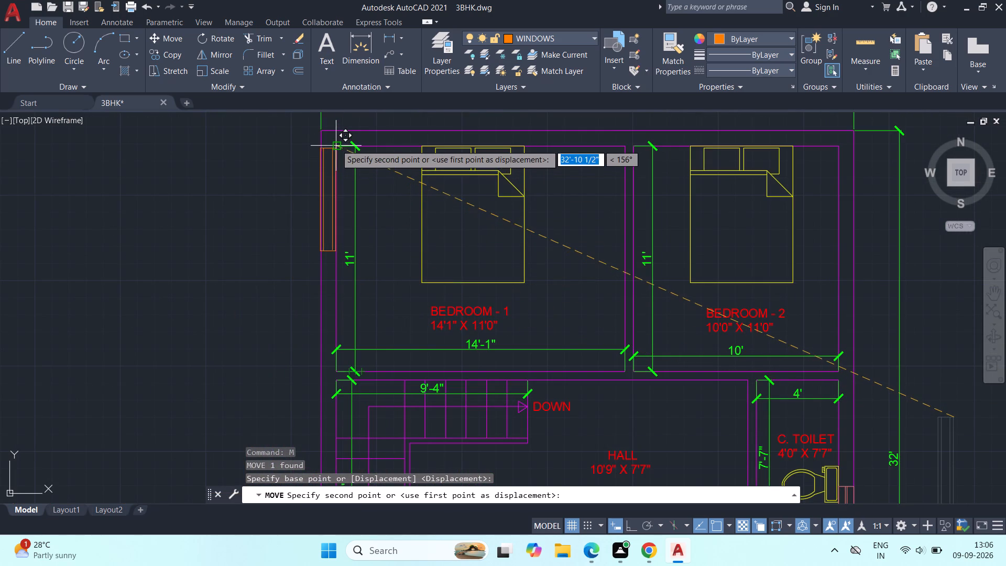
{"action": "left_click", "coordinate": [335, 193]}
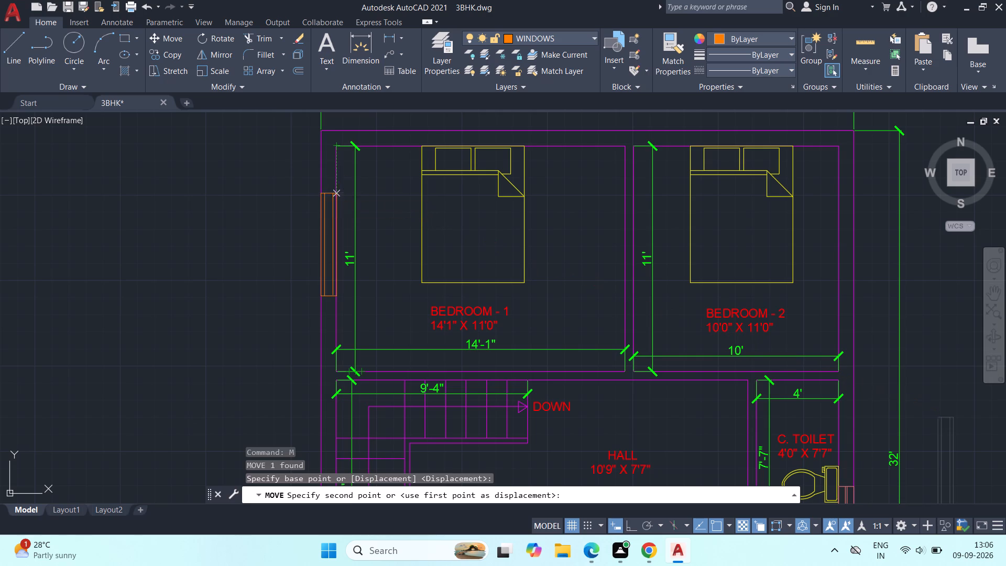
Copy the W1 window from Bedroom - 1 by its upper-left corner into the outer side wall of Bedroom - 2.
{"action": "left_click", "coordinate": [333, 193]}
{"action": "type", "text": "CO"}
{"action": "key", "text": "space"}
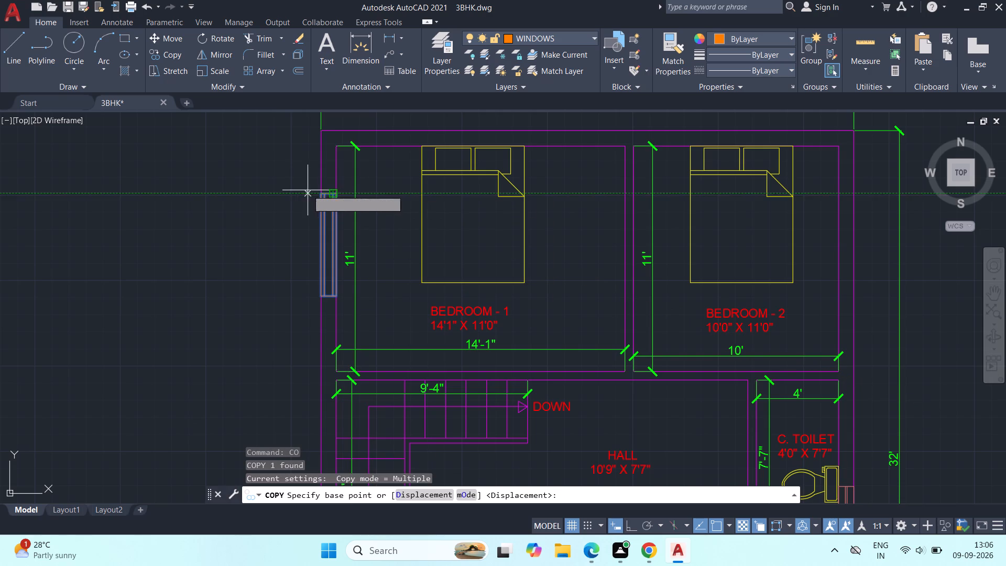
{"action": "left_click", "coordinate": [320, 195]}
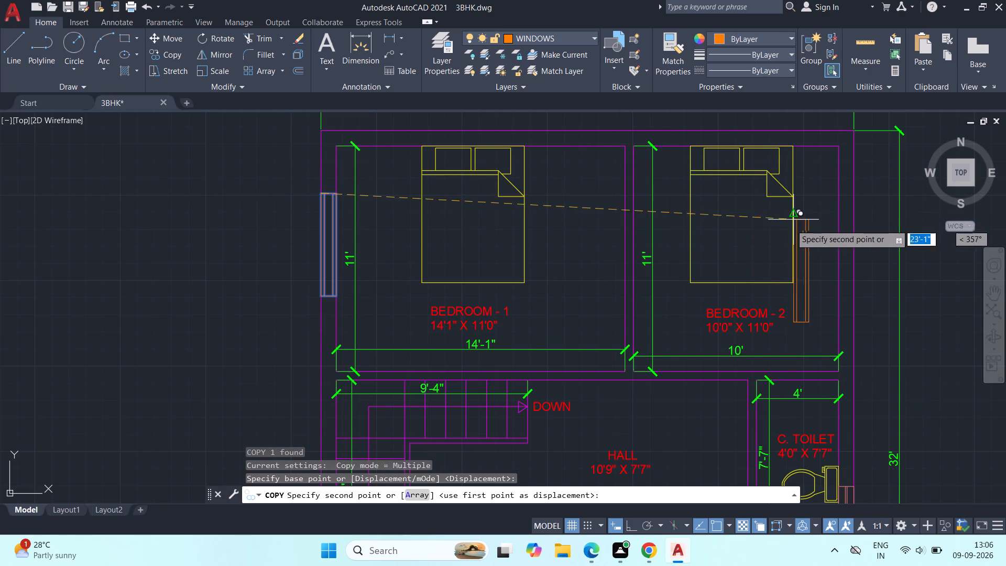
{"action": "middle_click_drag", "start_coordinate": [772, 224], "coordinate": [489, 230]}
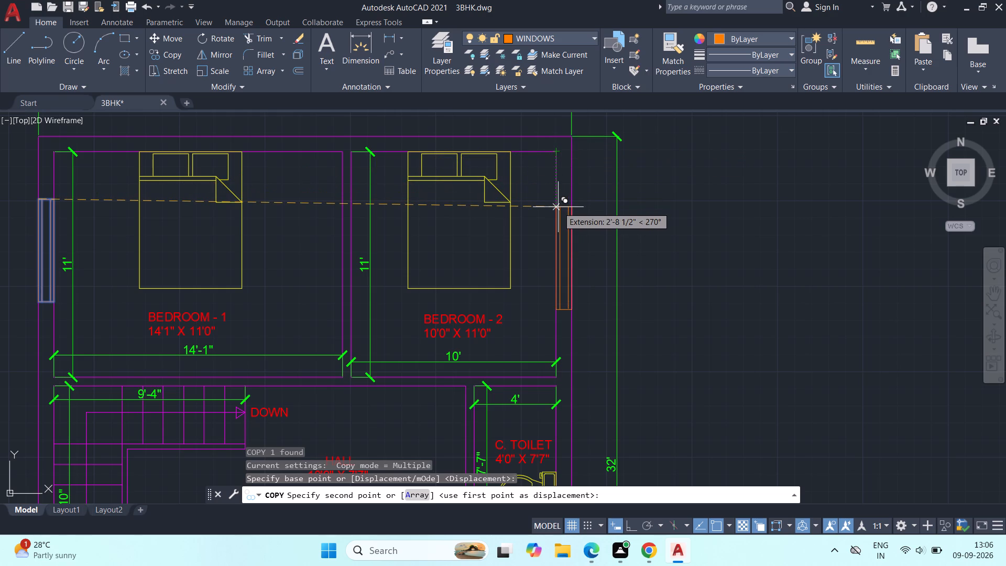
{"action": "left_click", "coordinate": [557, 195]}
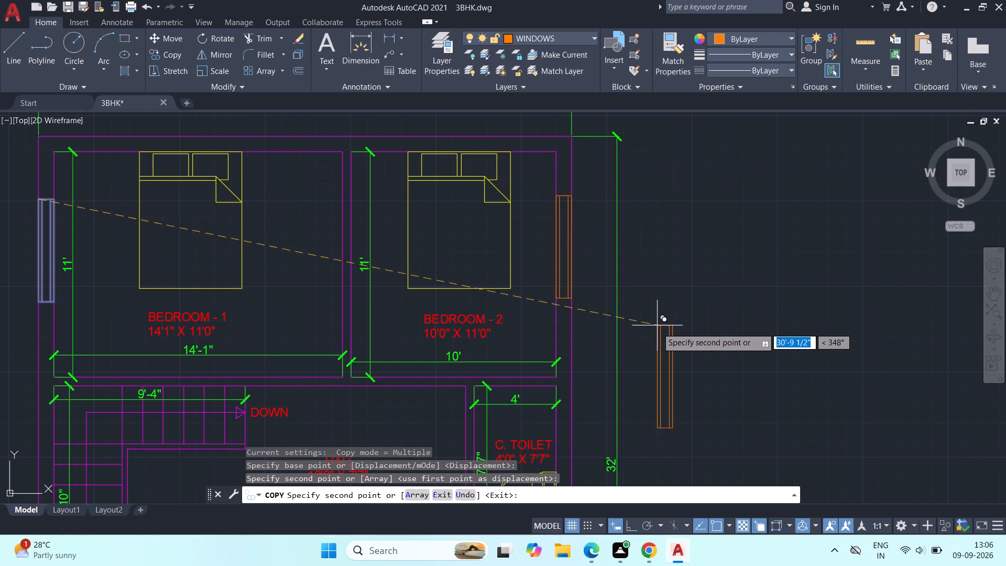
Place another copy of the W1 window in the empty space below Bedroom - 3.
{"action": "middle_click_drag", "start_coordinate": [655, 340], "coordinate": [654, 213]}
{"action": "scroll", "coordinate": [652, 199], "scroll_direction": "down", "scroll_amount": 2}
{"action": "middle_click_drag", "start_coordinate": [638, 417], "coordinate": [649, 313]}
{"action": "scroll", "coordinate": [595, 342], "scroll_direction": "up", "scroll_amount": 1}
{"action": "left_click", "coordinate": [592, 295]}
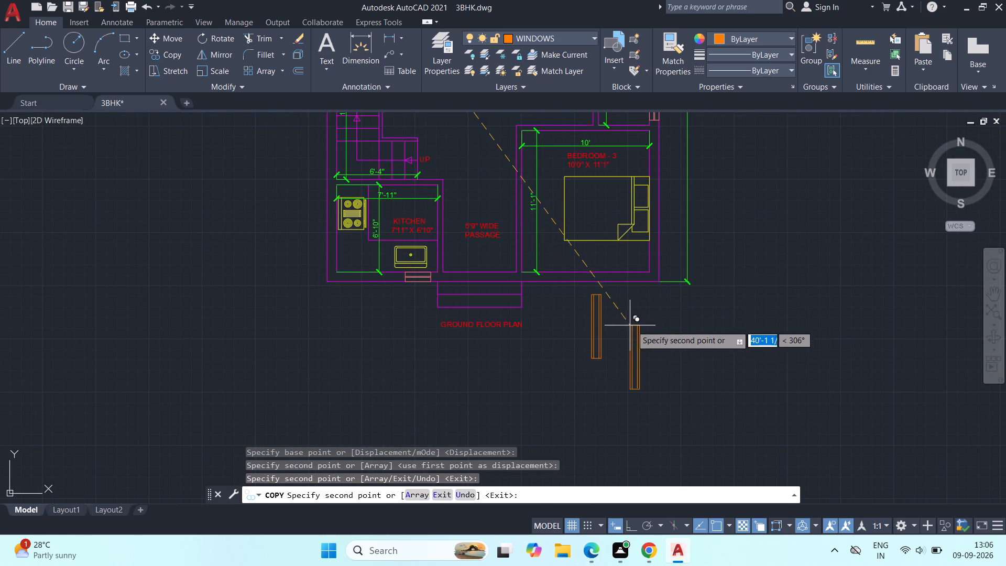
{"action": "key", "text": "Escape"}
Rotate the W1 copy below the plan to horizontal about its upper-right corner, with Ortho on.
{"action": "scroll", "coordinate": [606, 321], "scroll_direction": "up", "scroll_amount": 2}
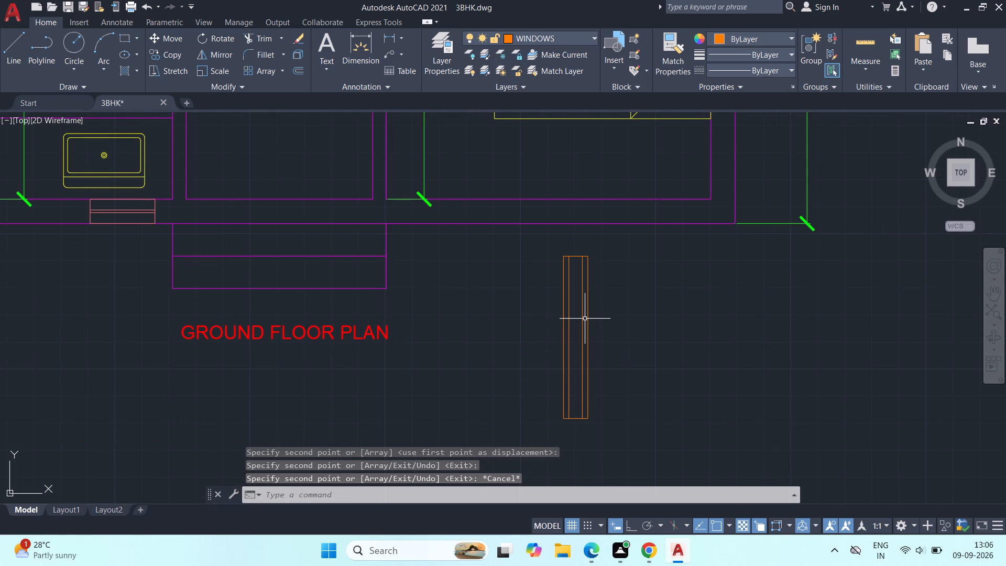
{"action": "left_click_drag", "start_coordinate": [584, 320], "coordinate": [579, 317]}
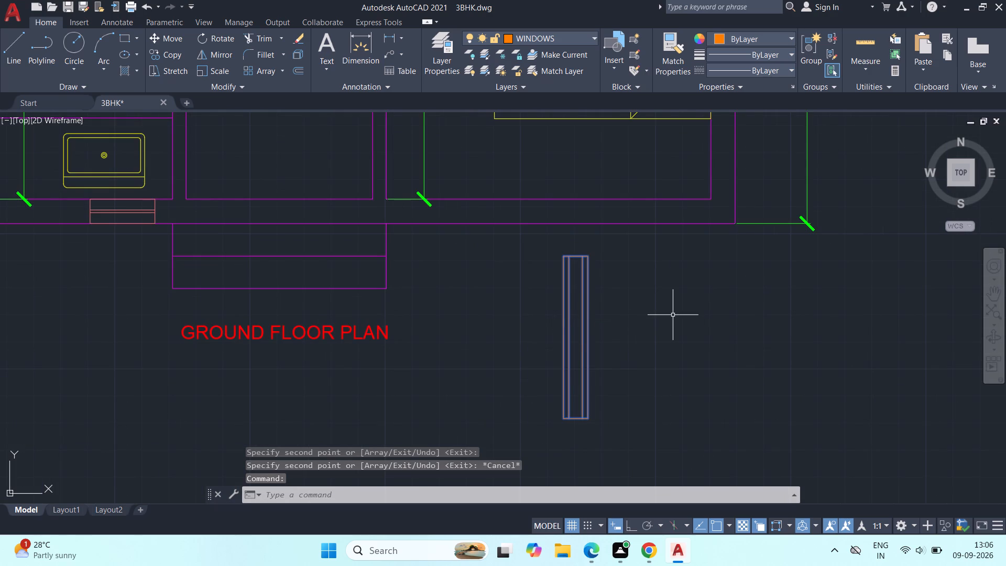
{"action": "type", "text": "RO"}
{"action": "key", "text": "space"}
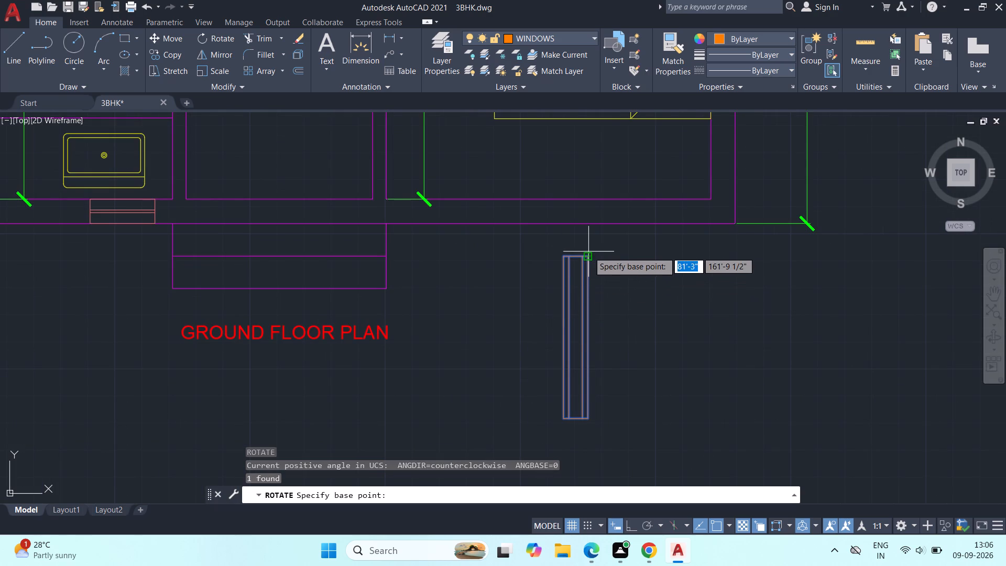
{"action": "left_click", "coordinate": [590, 257]}
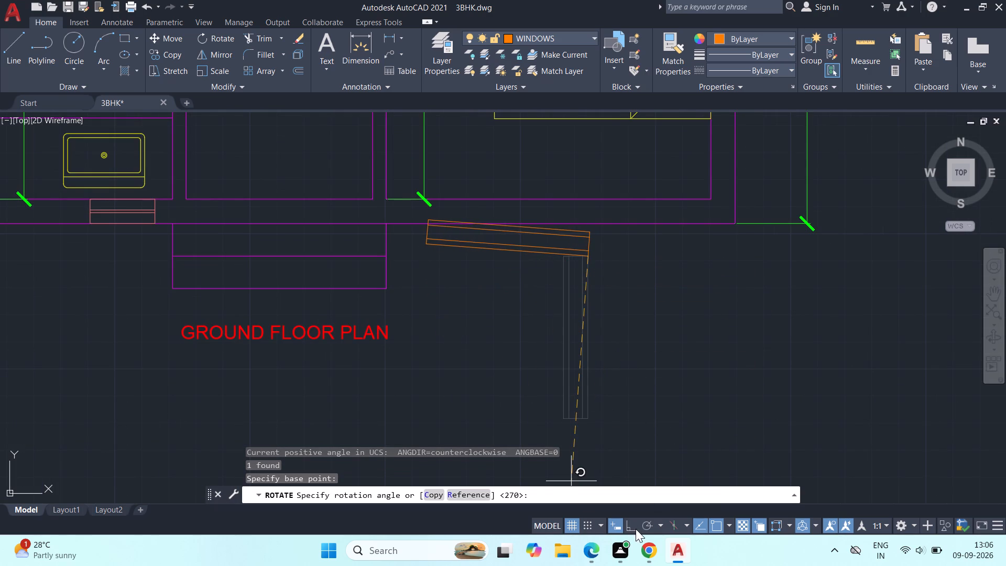
{"action": "left_click", "coordinate": [632, 530]}
{"action": "left_click", "coordinate": [595, 410]}
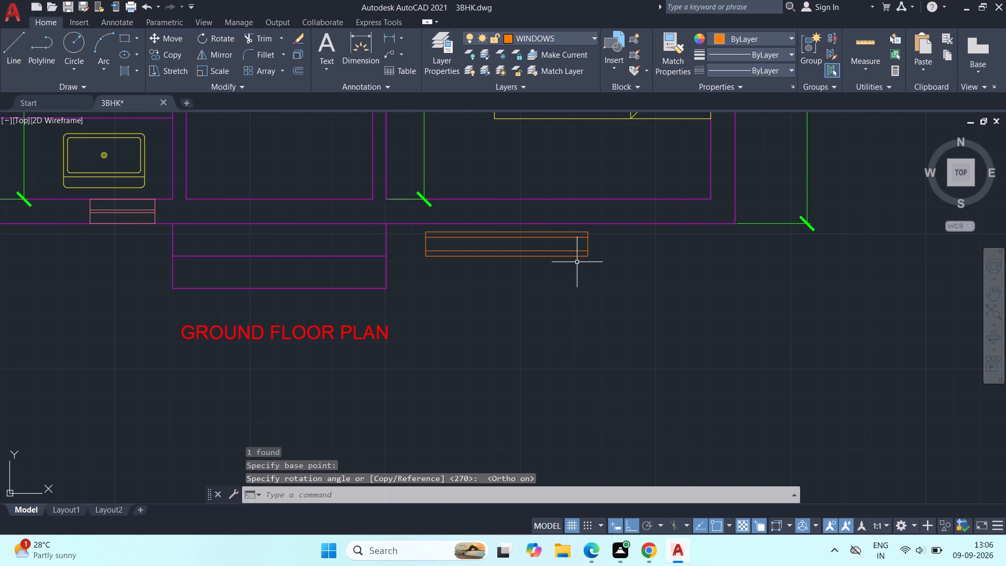
Move the horizontal W1 window by its lower-right corner into Bedroom - 3's bottom outer wall, below the bed, with Ortho off.
{"action": "middle_click_drag", "start_coordinate": [575, 267], "coordinate": [523, 375]}
{"action": "left_click", "coordinate": [529, 365]}
{"action": "scroll", "coordinate": [554, 365], "scroll_direction": "up", "scroll_amount": 1}
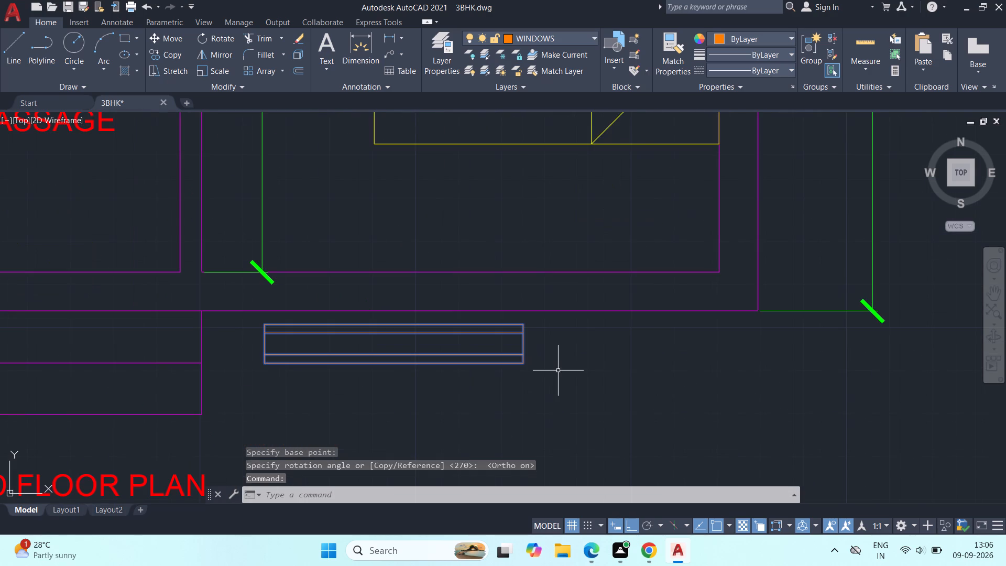
{"action": "type", "text": "M"}
{"action": "key", "text": "space"}
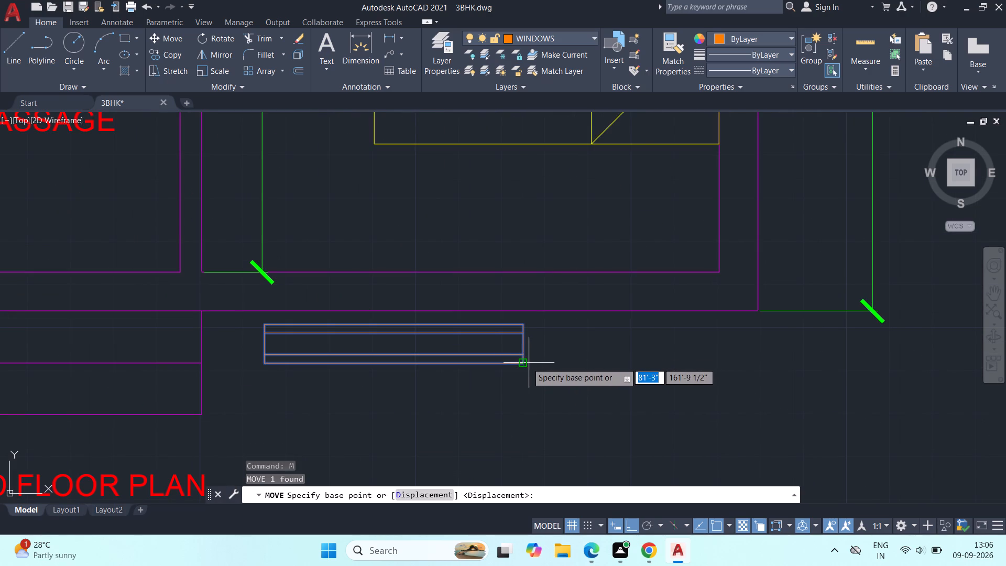
{"action": "left_click", "coordinate": [523, 363]}
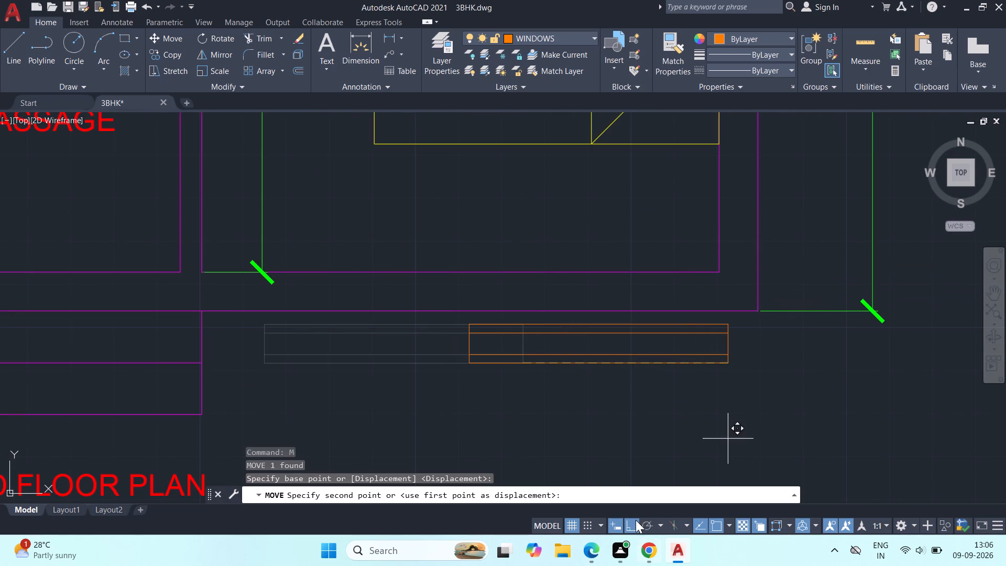
{"action": "left_click", "coordinate": [632, 519]}
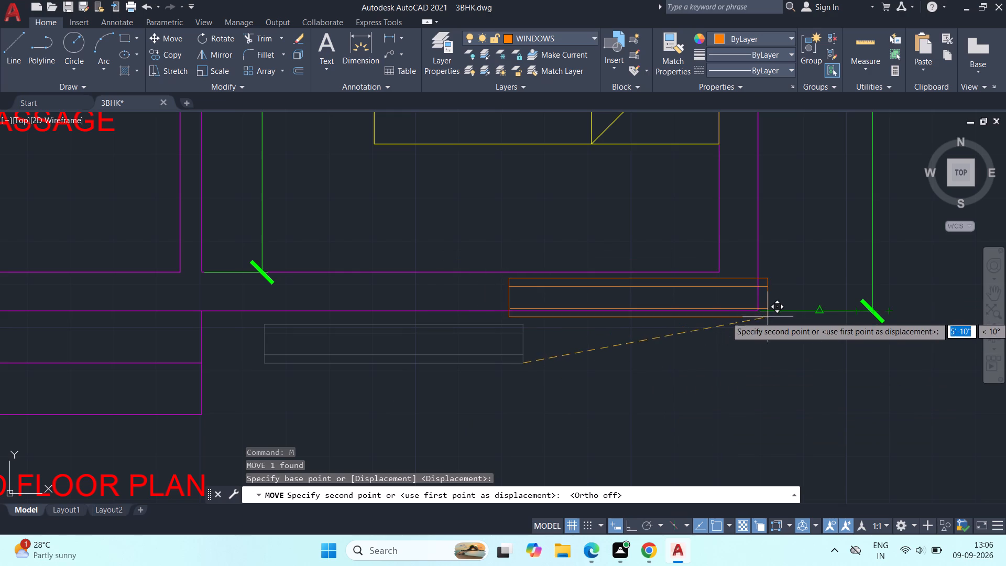
{"action": "left_click", "coordinate": [632, 308]}
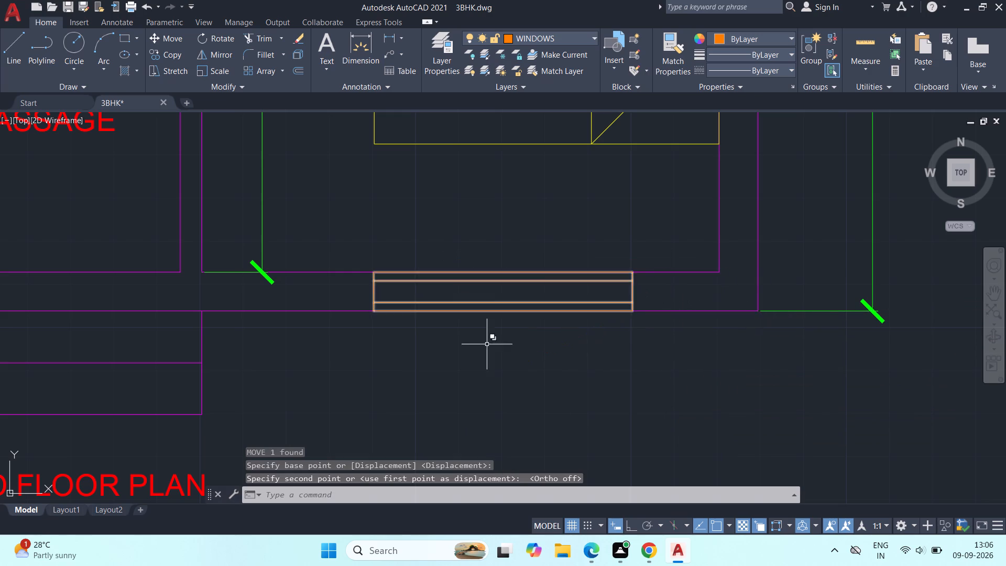
Draw a rectangle 9" long and 4' wide in the empty space beside the plan, outside Bedroom - 2.
{"action": "scroll", "coordinate": [467, 347], "scroll_direction": "down", "scroll_amount": 3}
{"action": "middle_click_drag", "start_coordinate": [437, 375], "coordinate": [579, 376]}
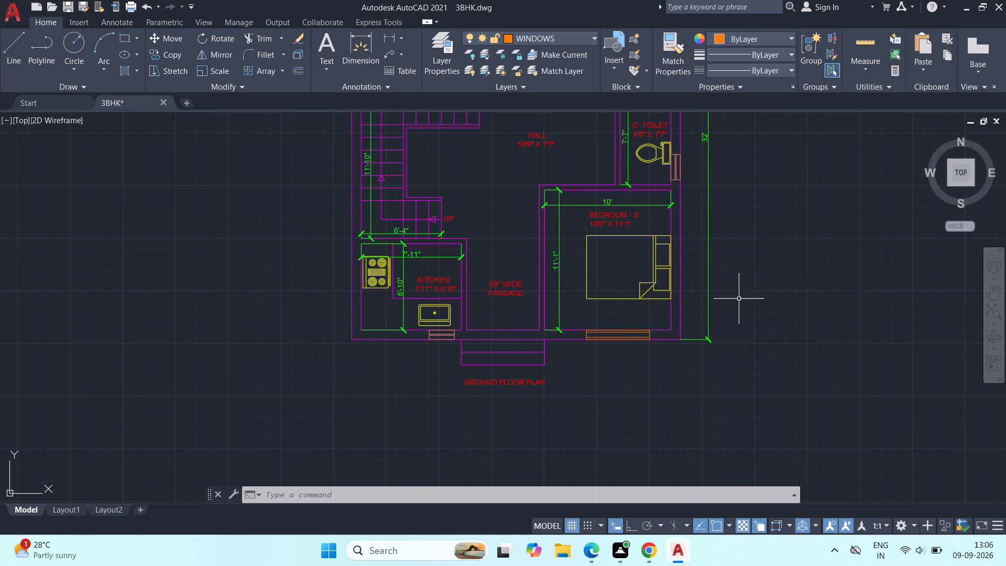
{"action": "middle_click_drag", "start_coordinate": [734, 300], "coordinate": [568, 404]}
{"action": "middle_click_drag", "start_coordinate": [570, 332], "coordinate": [561, 417]}
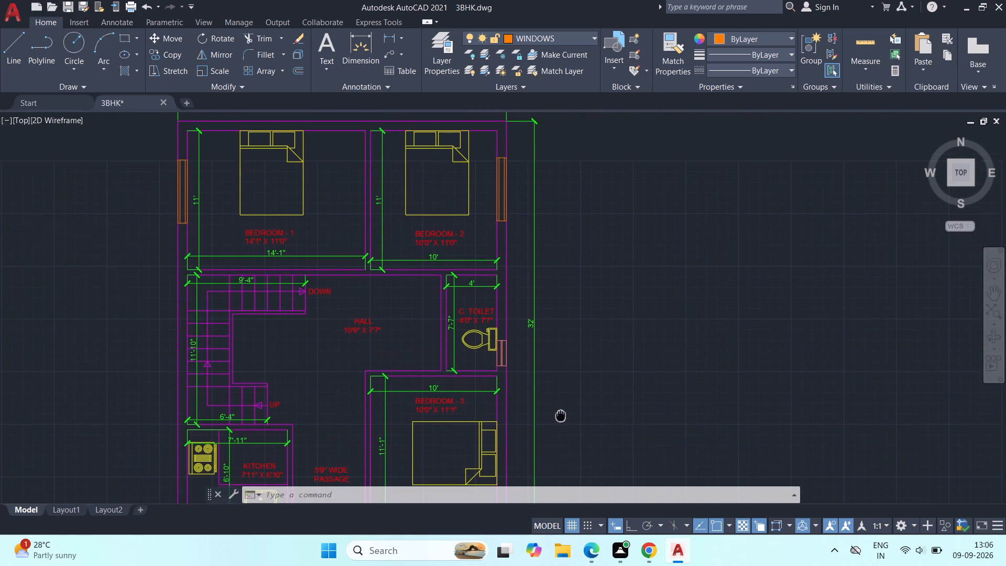
{"action": "middle_click_drag", "start_coordinate": [561, 417], "coordinate": [561, 423]}
{"action": "middle_click_drag", "start_coordinate": [590, 375], "coordinate": [560, 354]}
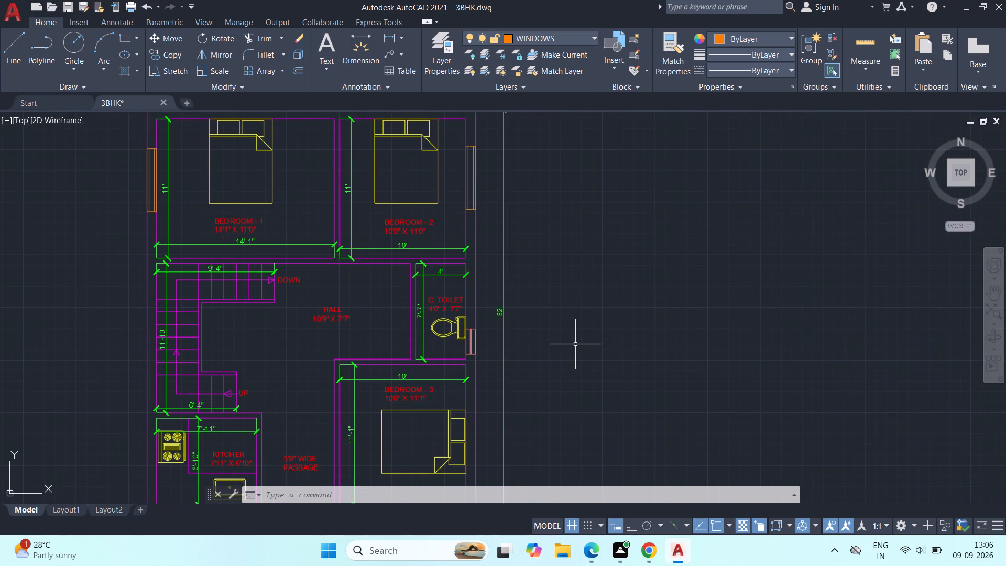
{"action": "type", "text": "REC"}
{"action": "key", "text": "space"}
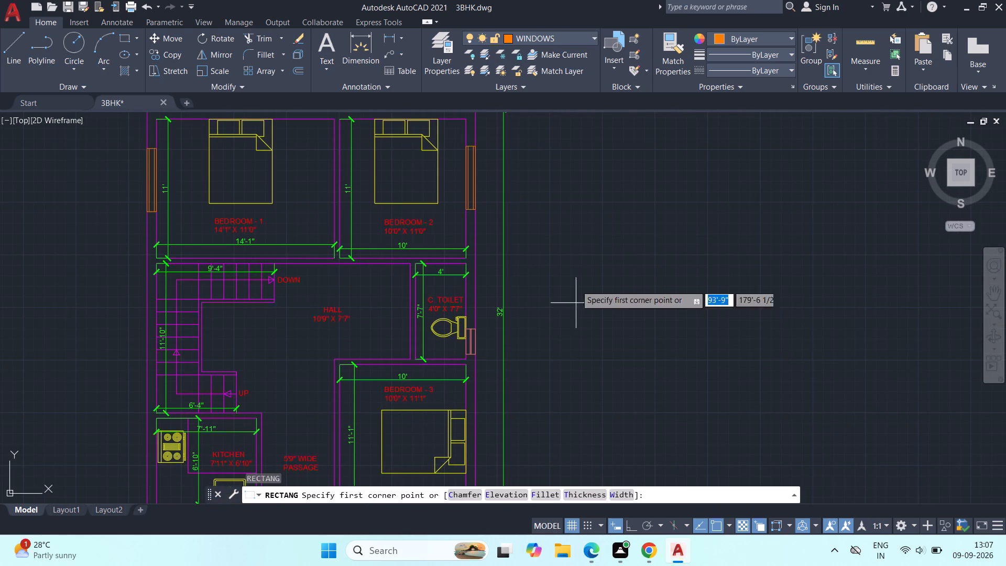
{"action": "left_click", "coordinate": [578, 207]}
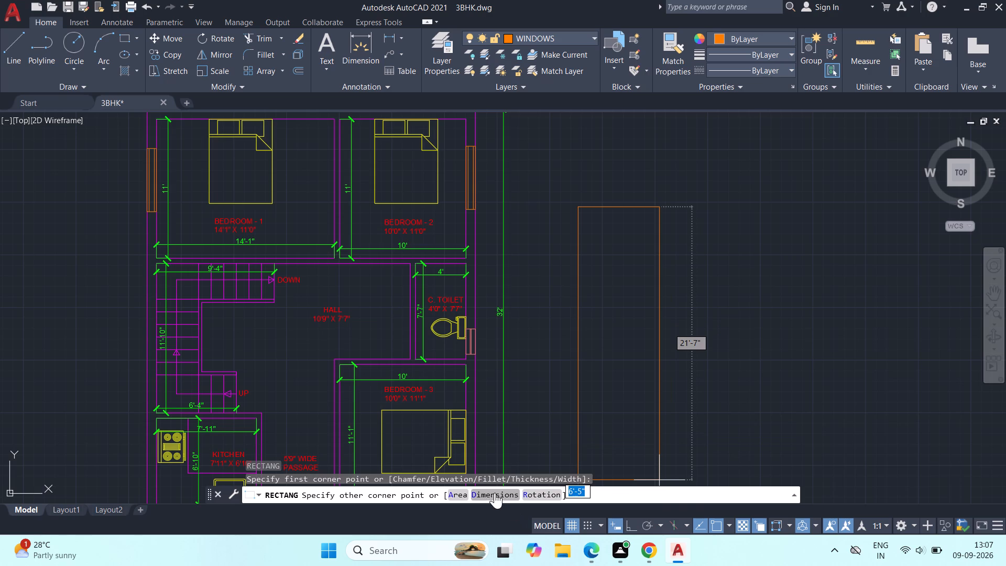
{"action": "left_click", "coordinate": [495, 493]}
{"action": "type", "text": "9\""}
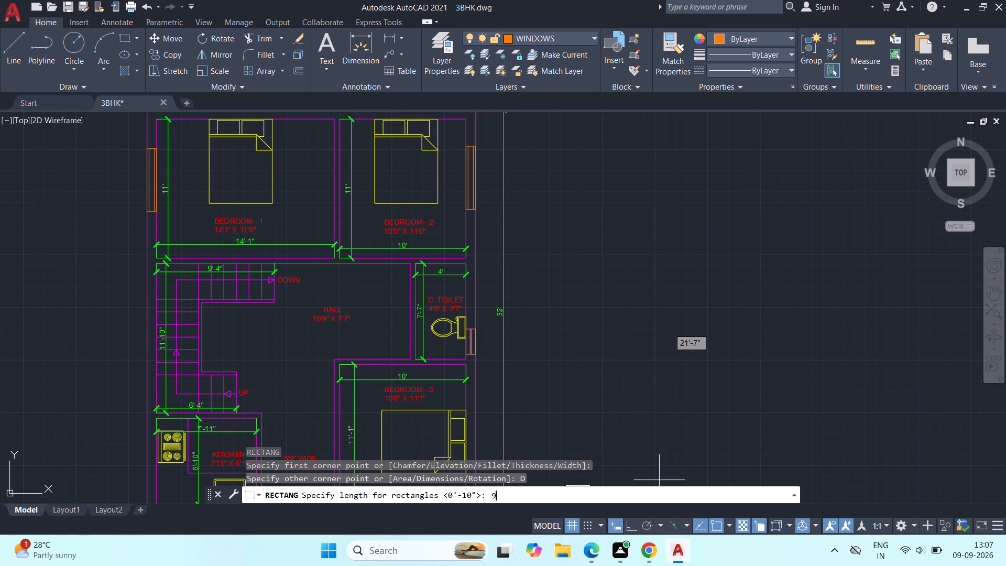
{"action": "key", "text": "Return"}
{"action": "type", "text": "4'"}
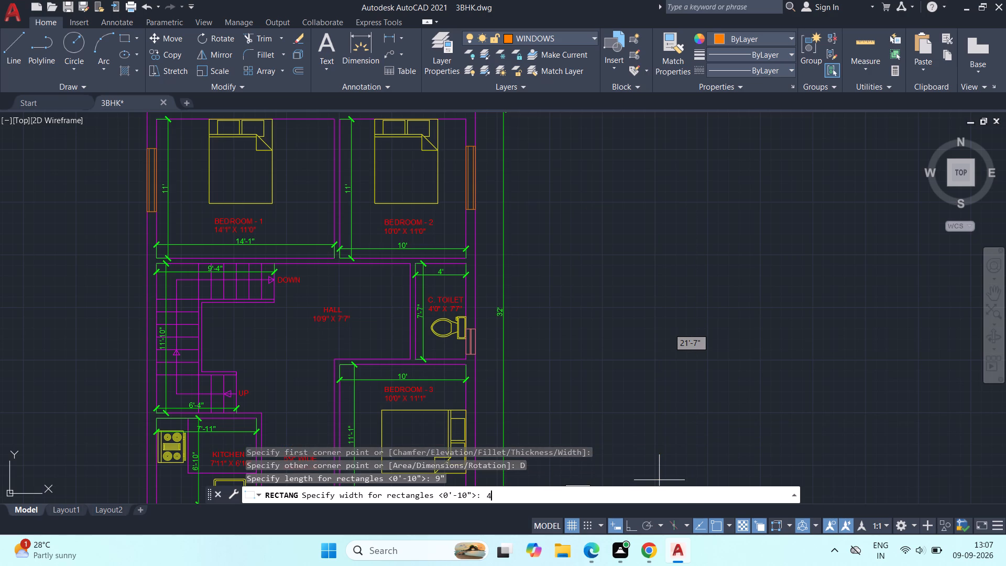
{"action": "key", "text": "Return"}
{"action": "left_click", "coordinate": [692, 314]}
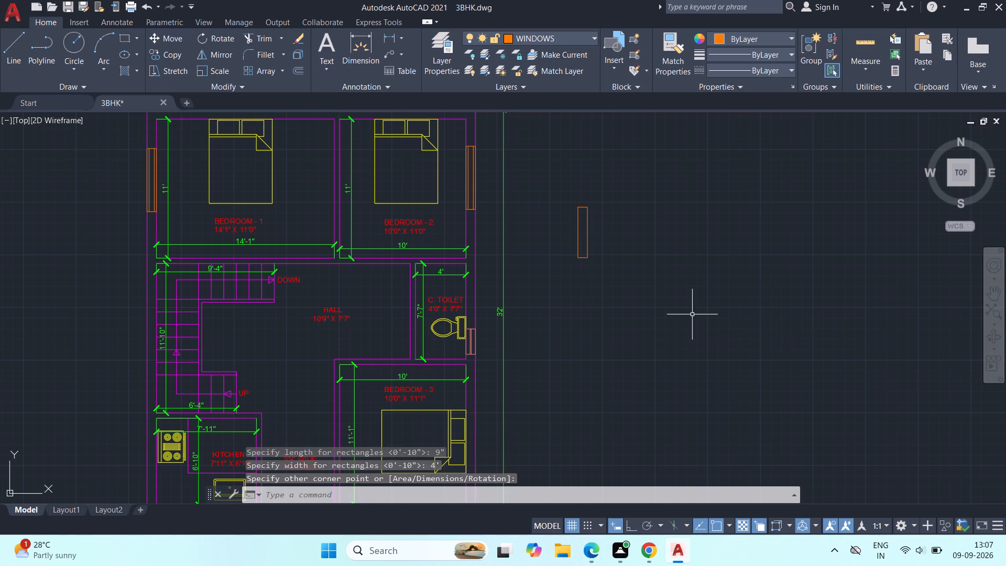
Explode the new 9" by 4' rectangle into separate lines.
{"action": "scroll", "coordinate": [628, 276], "scroll_direction": "up", "scroll_amount": 2}
{"action": "middle_click_drag", "start_coordinate": [605, 259], "coordinate": [608, 361]}
{"action": "left_click", "coordinate": [457, 165]}
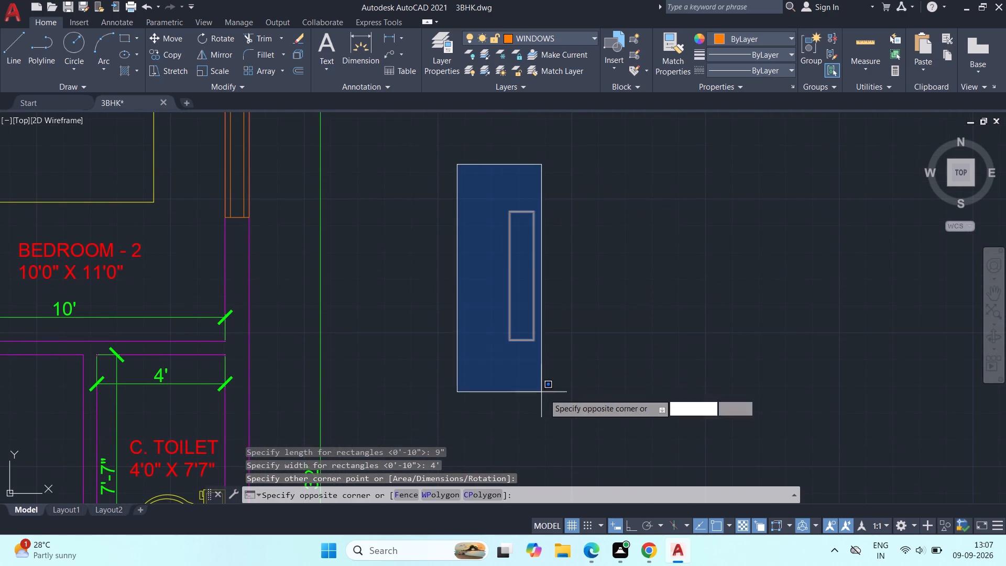
{"action": "left_click", "coordinate": [551, 395]}
{"action": "key", "text": "x"}
{"action": "key", "text": "Return"}
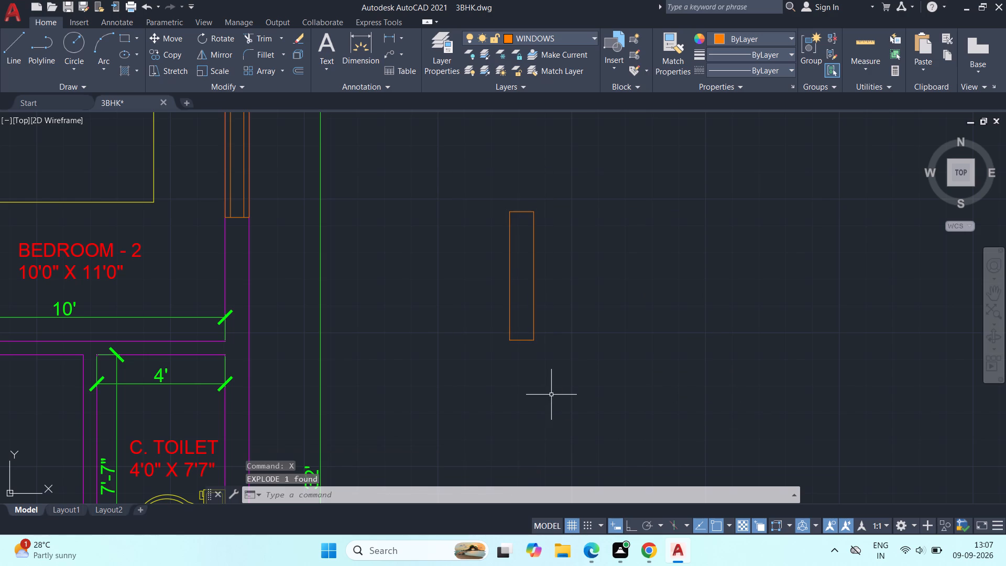
Offset both long sides of the exploded rectangle inward by 3".
{"action": "type", "text": "O"}
{"action": "key", "text": "space"}
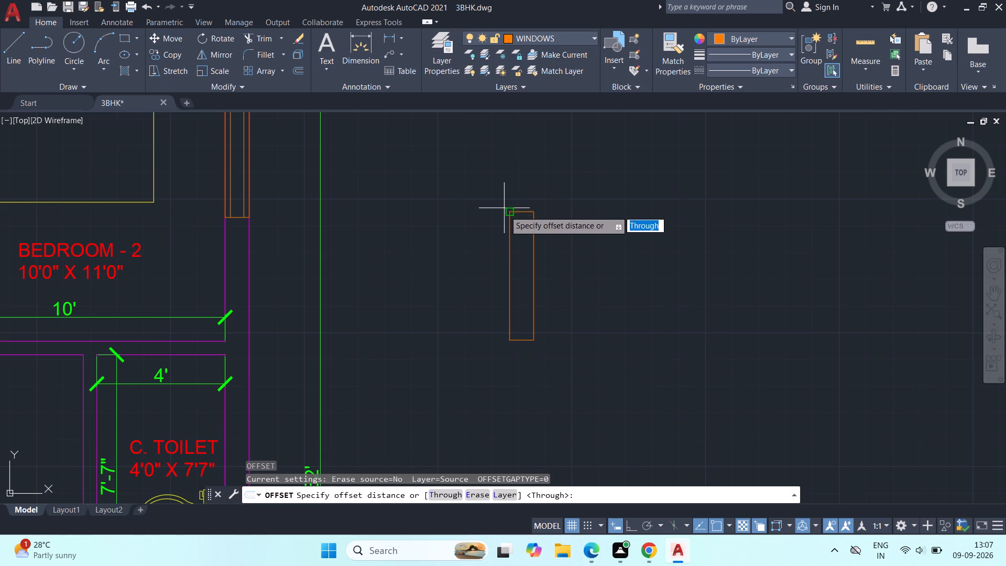
{"action": "left_click", "coordinate": [507, 213]}
{"action": "left_click", "coordinate": [511, 276]}
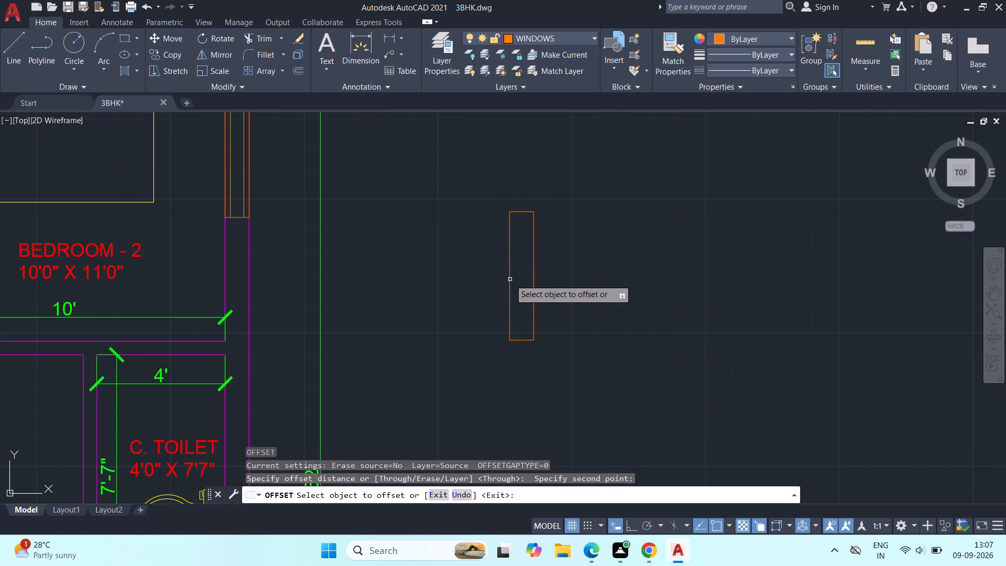
{"action": "left_click", "coordinate": [510, 282]}
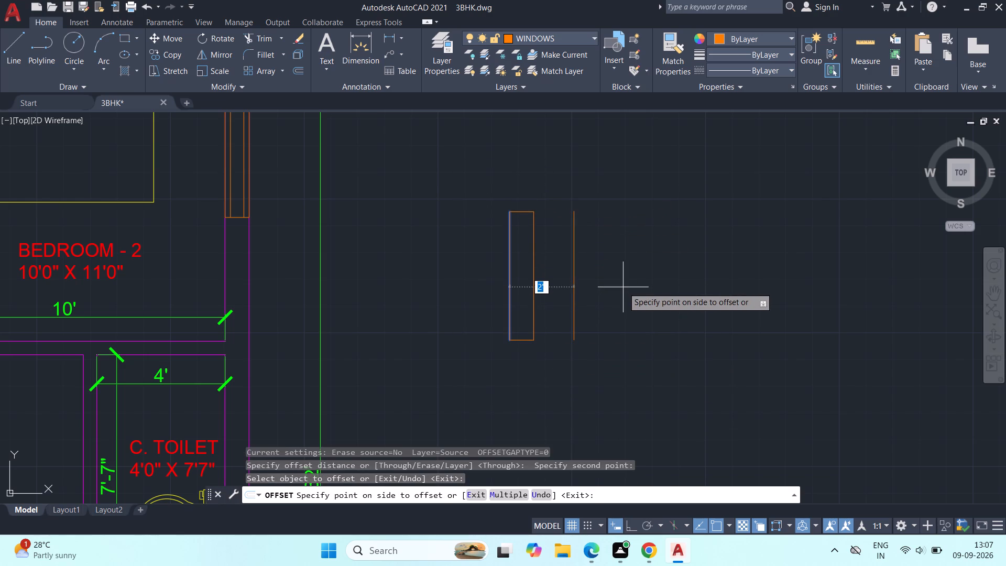
{"action": "key", "text": "3"}
{"action": "key", "text": "shift+quotedbl"}
{"action": "key", "text": "Return"}
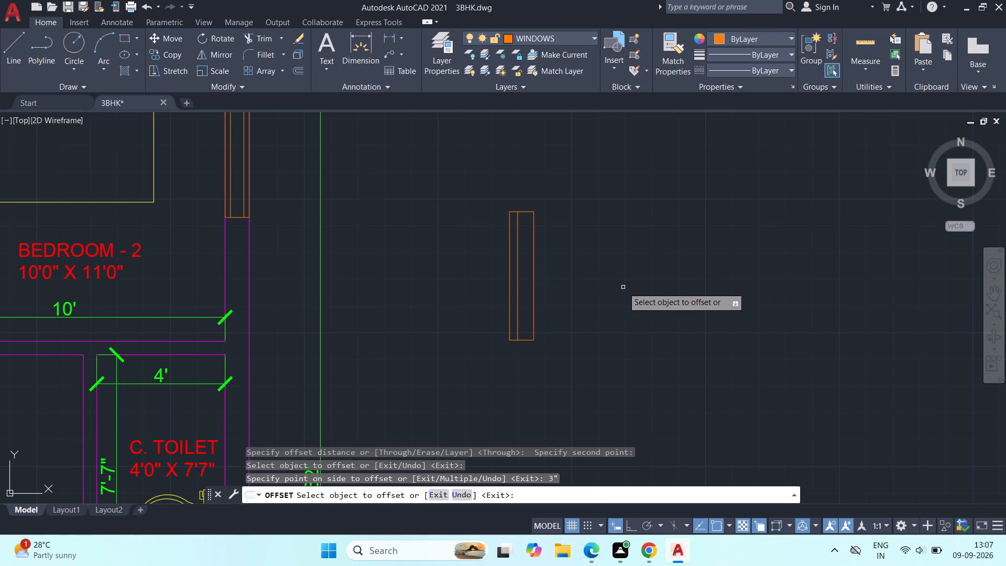
{"action": "left_click", "coordinate": [533, 308]}
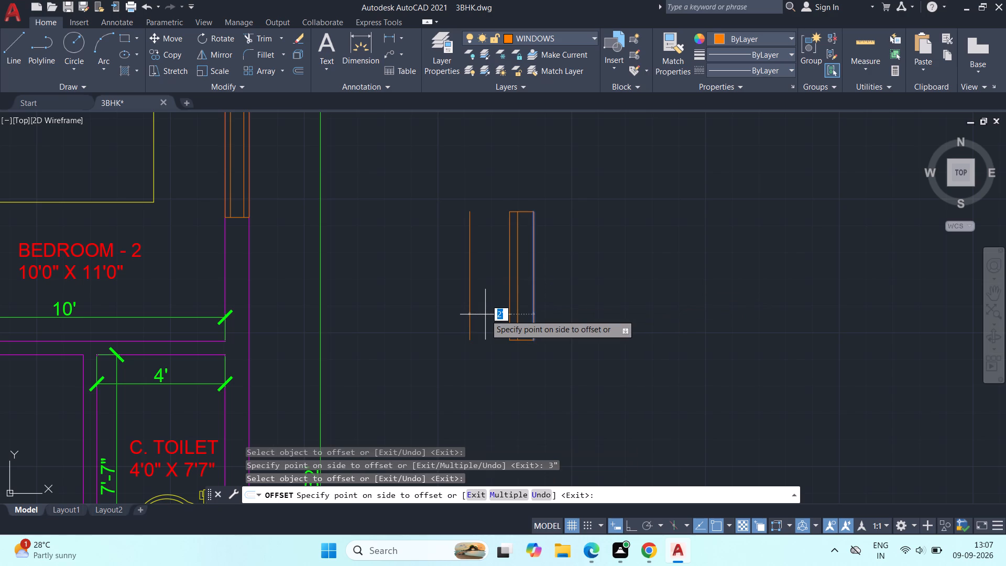
{"action": "type", "text": "3\""}
{"action": "key", "text": "Return"}
{"action": "key", "text": "Escape"}
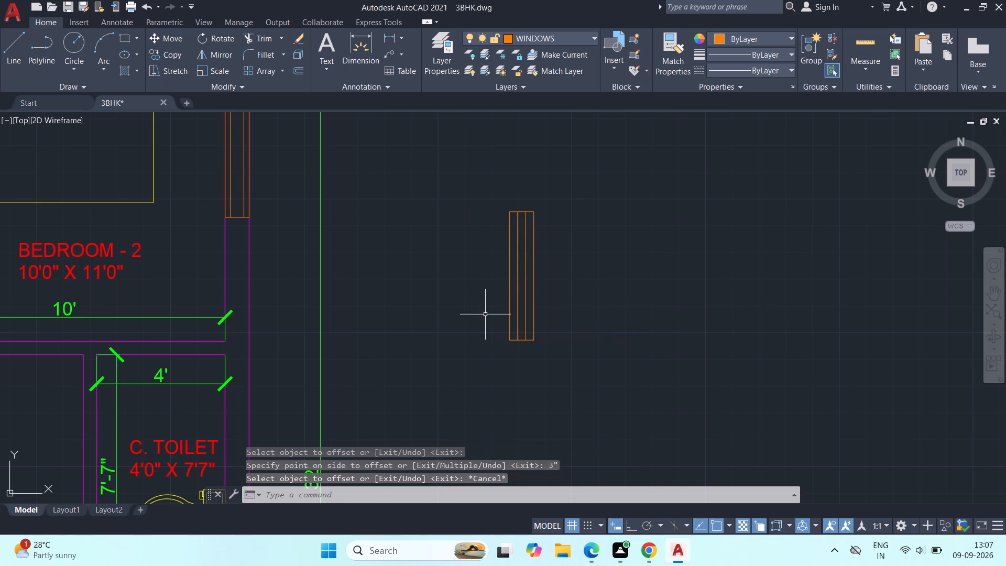
Define a block named W2 from the six lines of the new window.
{"action": "left_click", "coordinate": [459, 169]}
{"action": "left_click", "coordinate": [660, 472]}
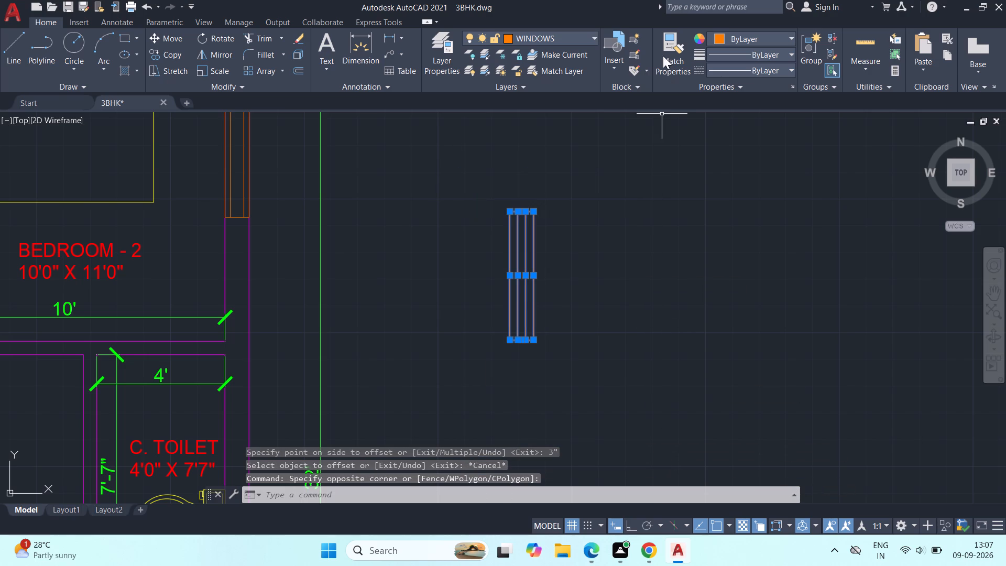
{"action": "left_click", "coordinate": [630, 32]}
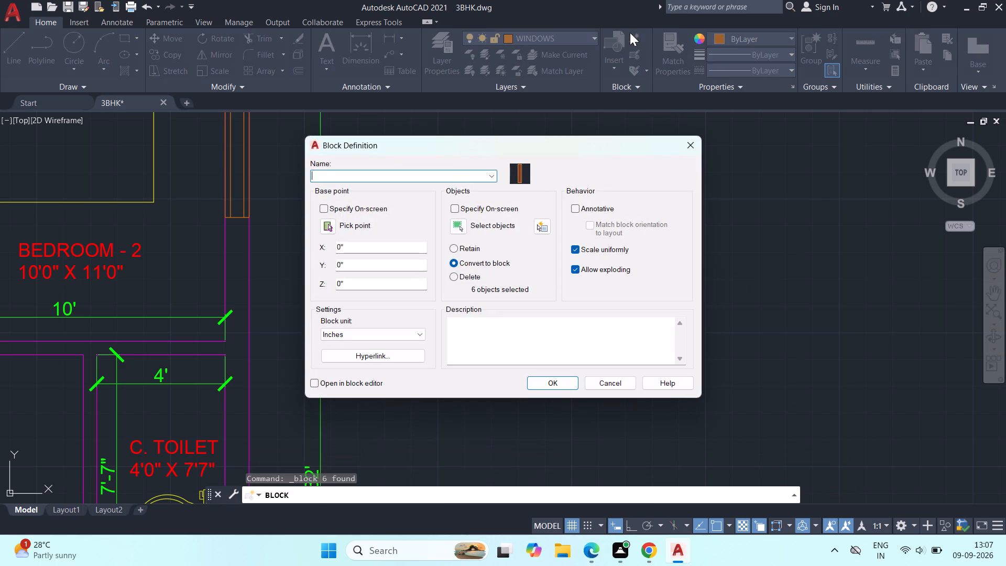
{"action": "type", "text": "W2"}
{"action": "key", "text": "Return"}
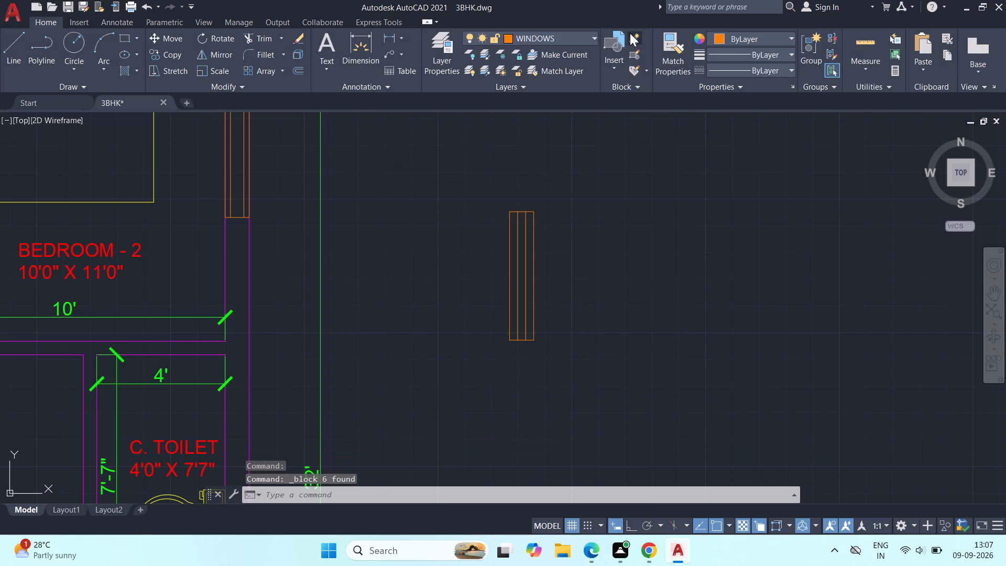
Move the W2 window block into the kitchen's outer wall beside the stove, aligned with the wall's inner face.
{"action": "left_click", "coordinate": [533, 227]}
{"action": "type", "text": "M"}
{"action": "key", "text": "space"}
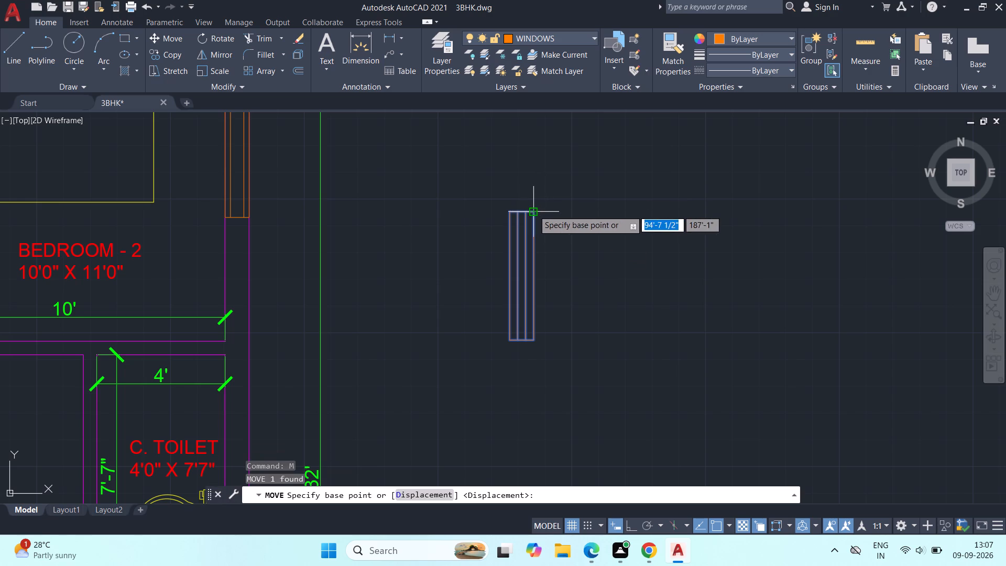
{"action": "left_click", "coordinate": [532, 209]}
{"action": "scroll", "coordinate": [106, 341], "scroll_direction": "down", "scroll_amount": 3}
{"action": "middle_click_drag", "start_coordinate": [99, 367], "coordinate": [796, 151]}
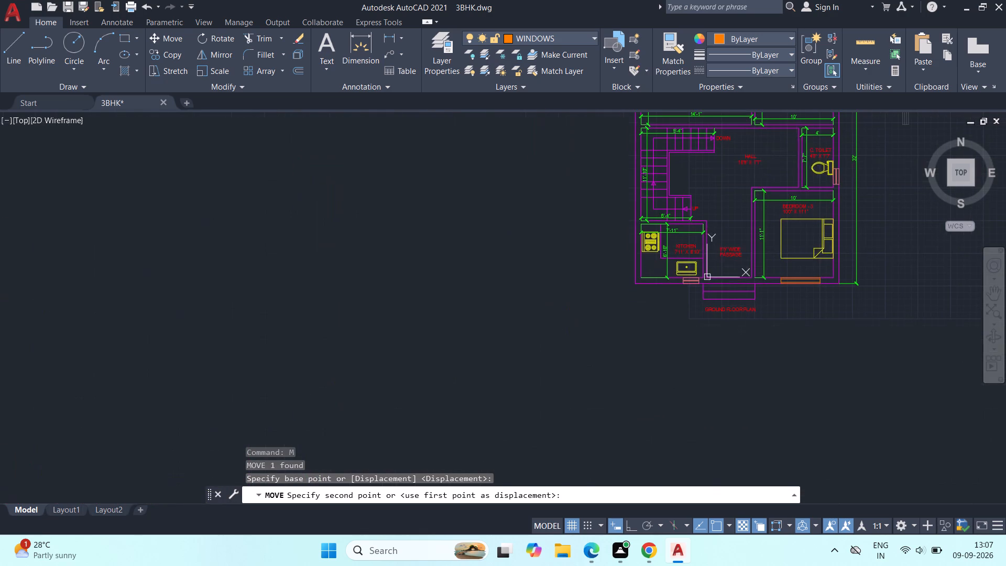
{"action": "scroll", "coordinate": [657, 252], "scroll_direction": "up", "scroll_amount": 2}
{"action": "scroll", "coordinate": [611, 225], "scroll_direction": "up", "scroll_amount": 2}
{"action": "middle_click_drag", "start_coordinate": [594, 221], "coordinate": [487, 243]}
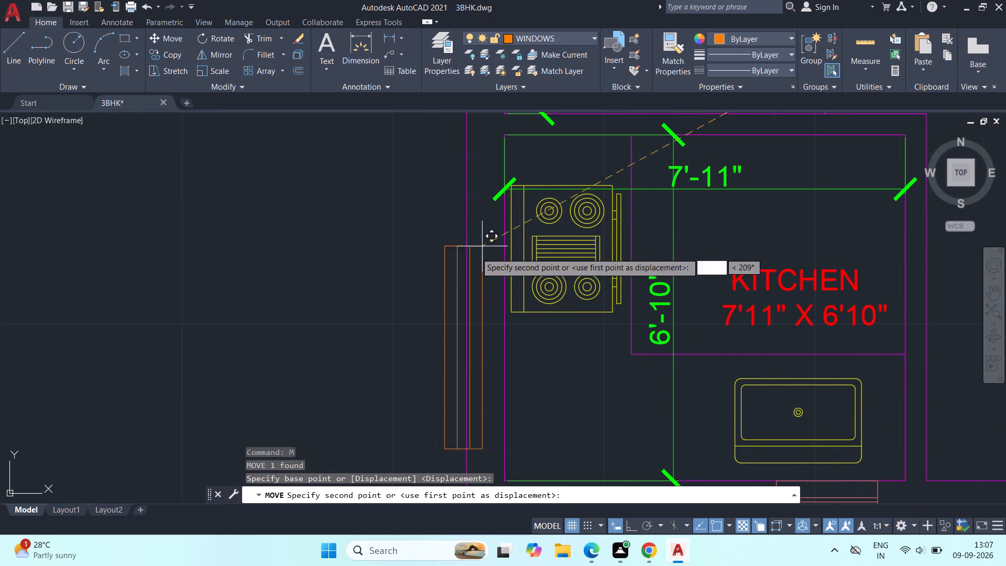
{"action": "scroll", "coordinate": [475, 255], "scroll_direction": "down", "scroll_amount": 1}
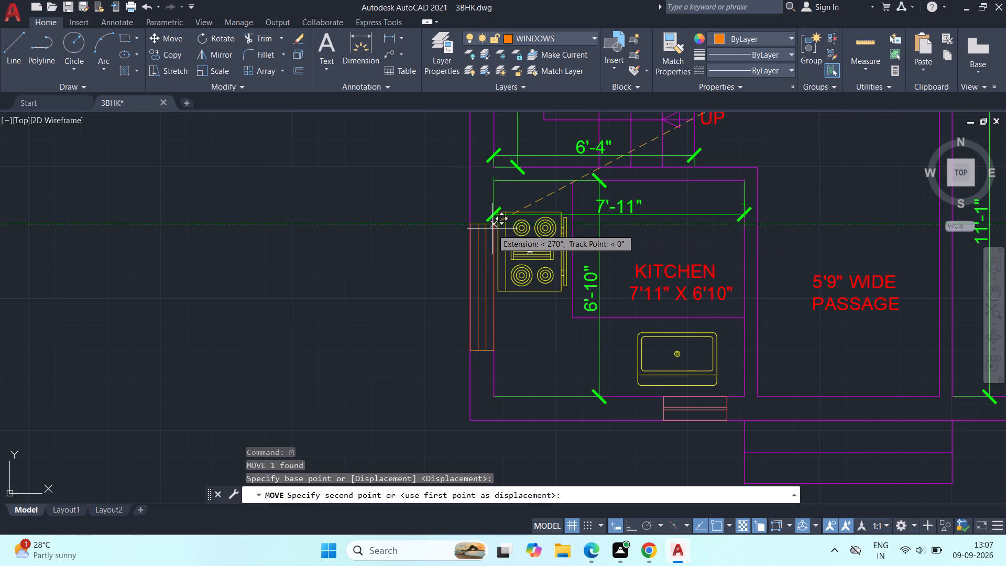
{"action": "left_click", "coordinate": [492, 229]}
Copy the kitchen's W2 window block straight up into the outer wall beside the staircase.
{"action": "scroll", "coordinate": [403, 230], "scroll_direction": "down", "scroll_amount": 2}
{"action": "left_click", "coordinate": [434, 231]}
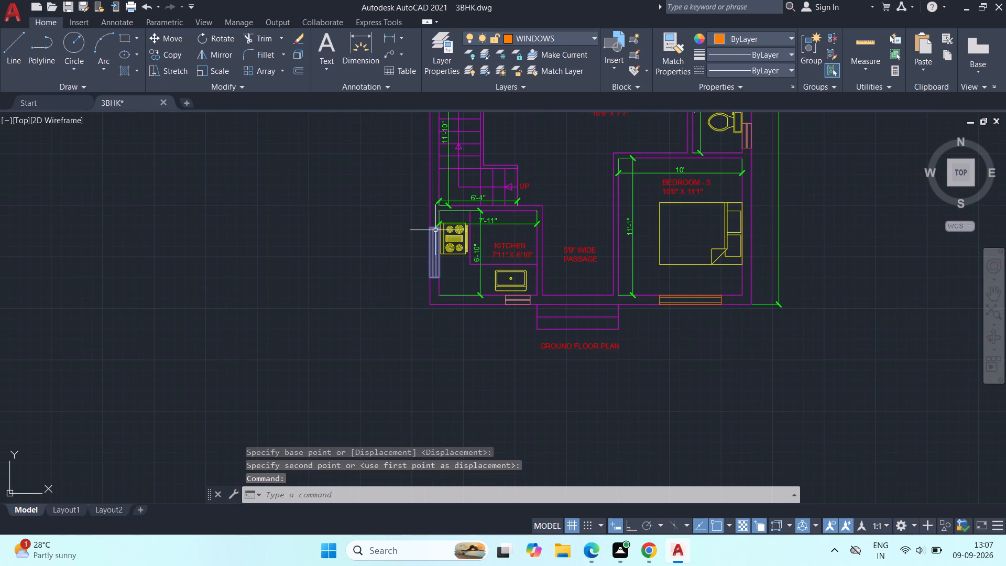
{"action": "scroll", "coordinate": [436, 230], "scroll_direction": "up", "scroll_amount": 2}
{"action": "key", "text": "c"}
{"action": "type", "text": "O"}
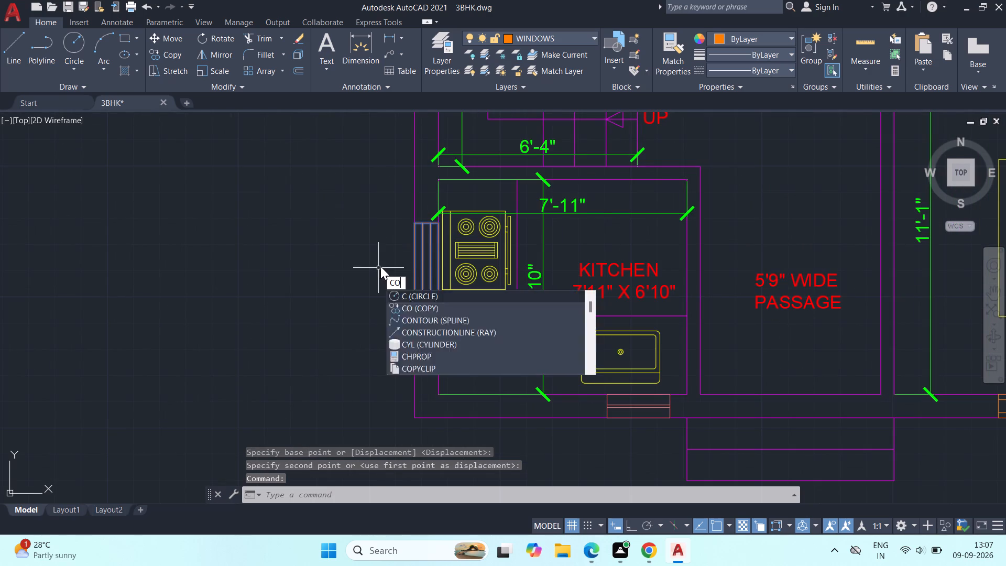
{"action": "key", "text": "space"}
{"action": "left_click", "coordinate": [439, 221]}
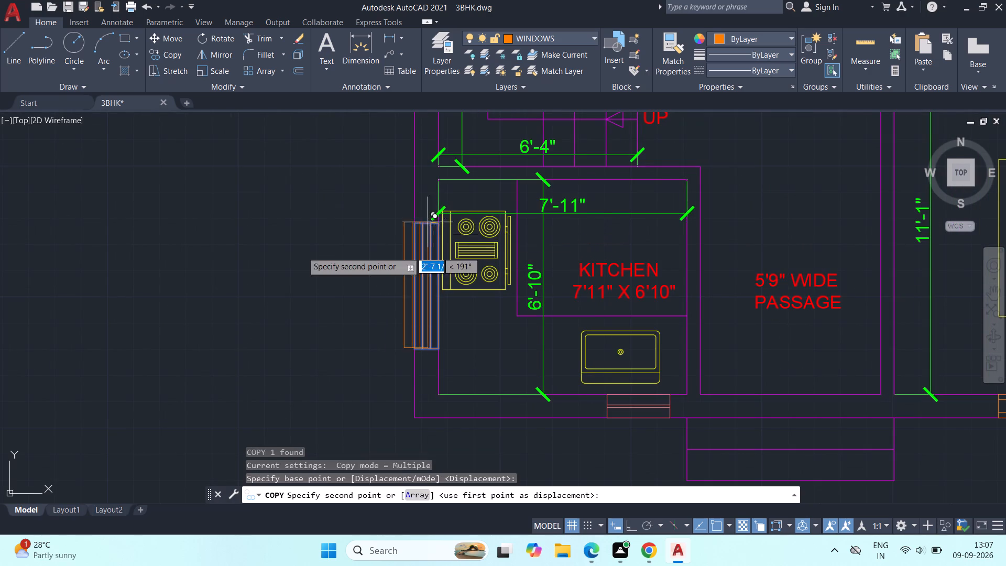
{"action": "scroll", "coordinate": [296, 255], "scroll_direction": "down", "scroll_amount": 2}
{"action": "middle_click_drag", "start_coordinate": [307, 249], "coordinate": [304, 375]}
{"action": "scroll", "coordinate": [350, 229], "scroll_direction": "up", "scroll_amount": 1}
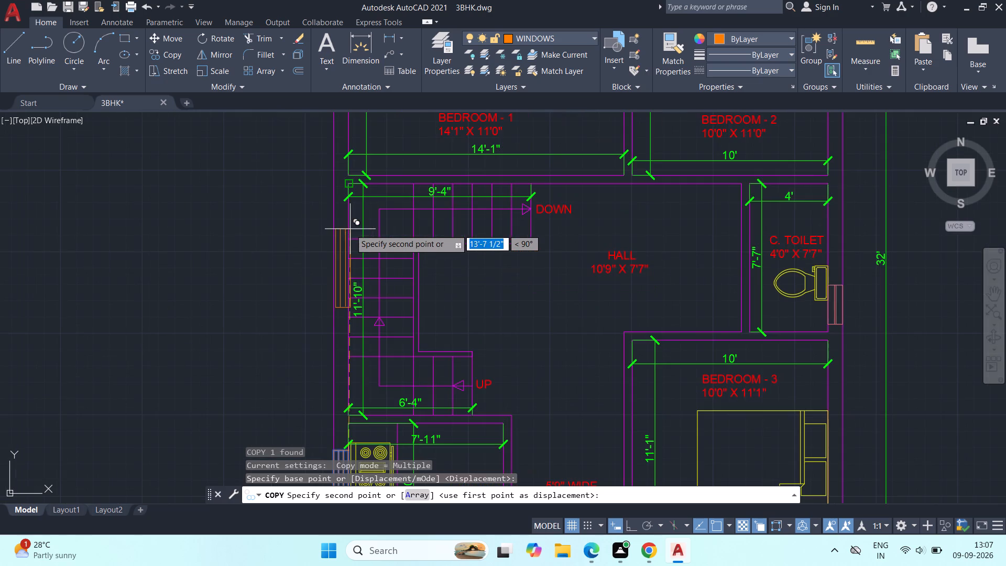
{"action": "scroll", "coordinate": [354, 209], "scroll_direction": "up", "scroll_amount": 1}
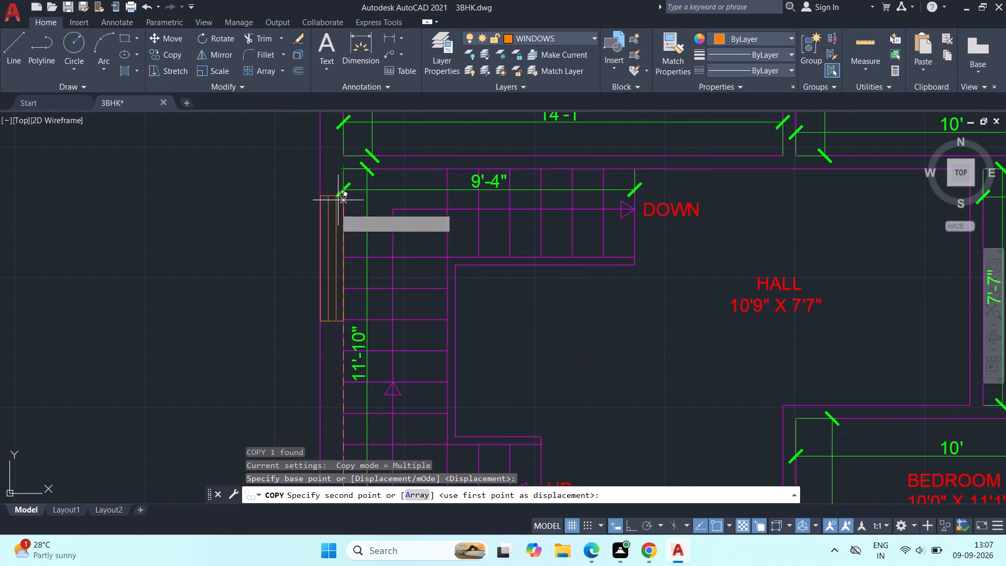
{"action": "left_click", "coordinate": [342, 231]}
{"action": "scroll", "coordinate": [238, 253], "scroll_direction": "down", "scroll_amount": 1}
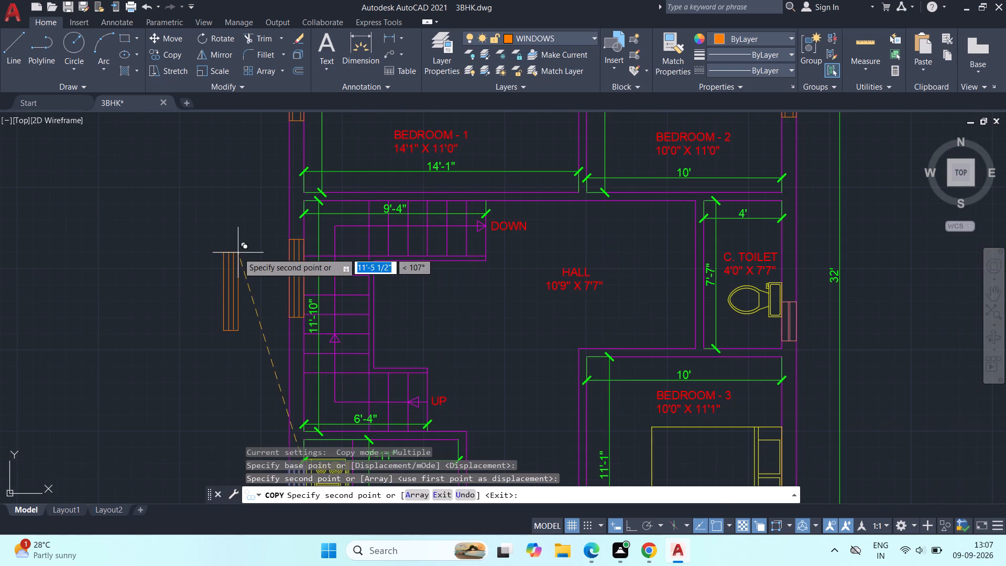
{"action": "middle_click_drag", "start_coordinate": [168, 304], "coordinate": [231, 235]}
{"action": "key", "text": "Escape"}
Examine the ground floor plan, checking the windows along the outer walls and the room layout.
{"action": "scroll", "coordinate": [231, 235], "scroll_direction": "down", "scroll_amount": 3}
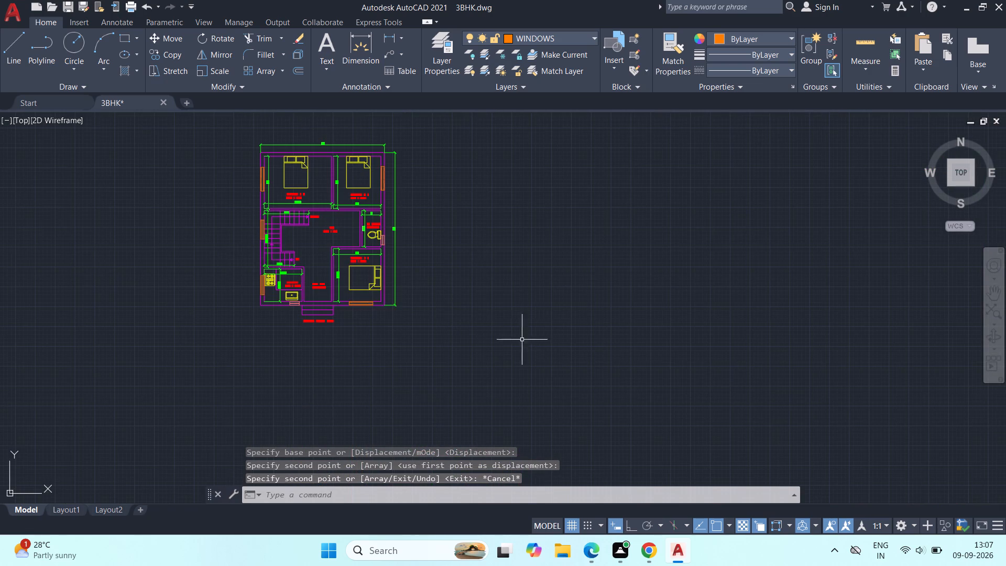
{"action": "middle_click_drag", "start_coordinate": [490, 303], "coordinate": [554, 348]}
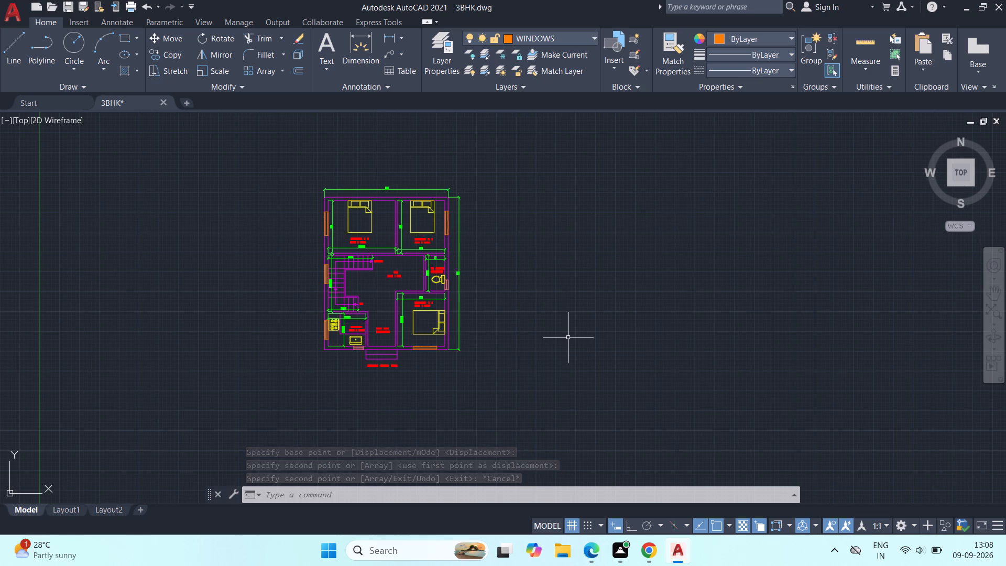
{"action": "scroll", "coordinate": [390, 295], "scroll_direction": "up", "scroll_amount": 2}
{"action": "middle_click_drag", "start_coordinate": [379, 307], "coordinate": [371, 285]}
{"action": "middle_click_drag", "start_coordinate": [361, 270], "coordinate": [370, 331]}
{"action": "scroll", "coordinate": [371, 289], "scroll_direction": "up", "scroll_amount": 1}
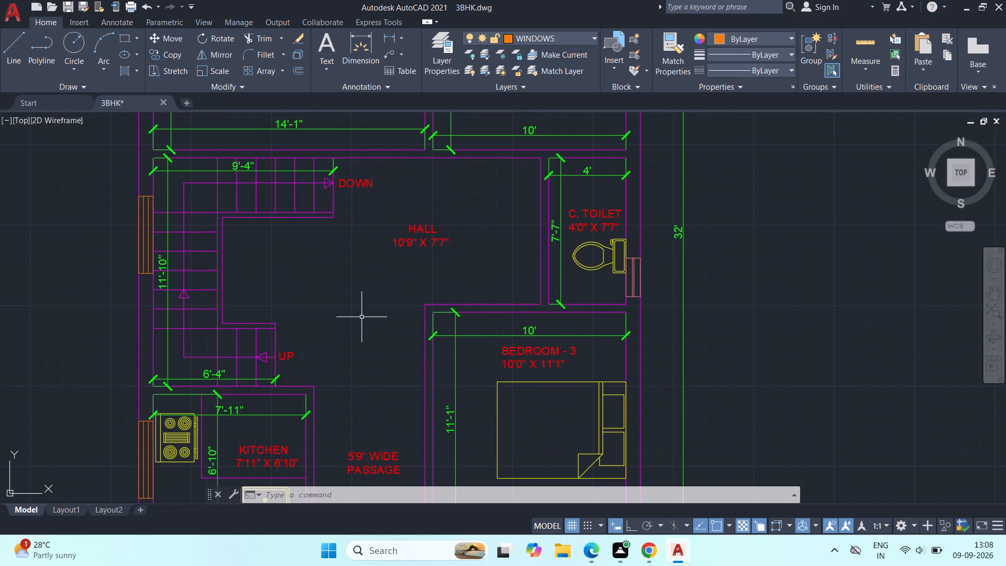
{"action": "scroll", "coordinate": [360, 317], "scroll_direction": "down", "scroll_amount": 2}
{"action": "middle_click_drag", "start_coordinate": [357, 326], "coordinate": [340, 320]}
{"action": "middle_click_drag", "start_coordinate": [516, 277], "coordinate": [527, 299]}
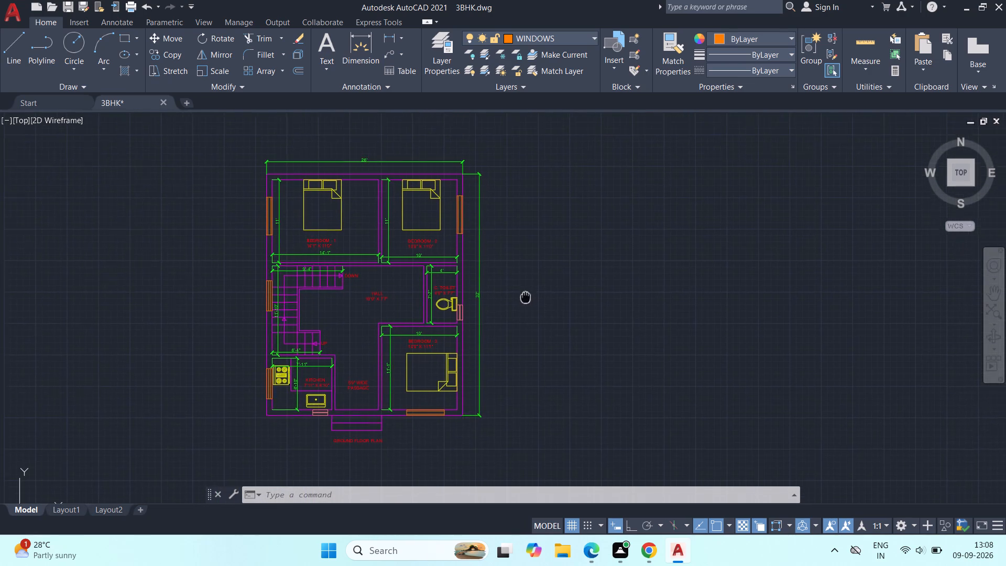
{"action": "middle_click_drag", "start_coordinate": [527, 299], "coordinate": [526, 303]}
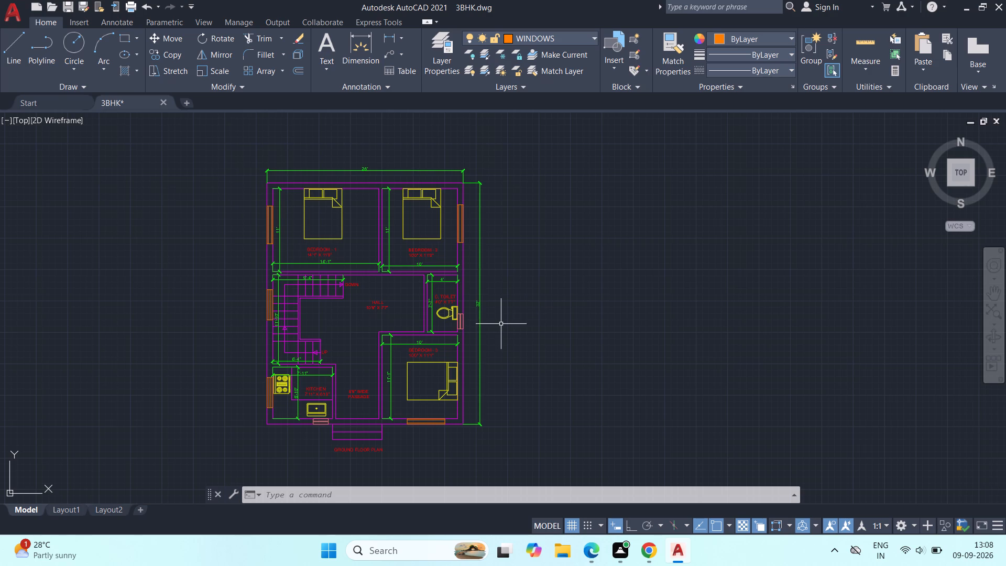
{"action": "scroll", "coordinate": [488, 375], "scroll_direction": "up", "scroll_amount": 1}
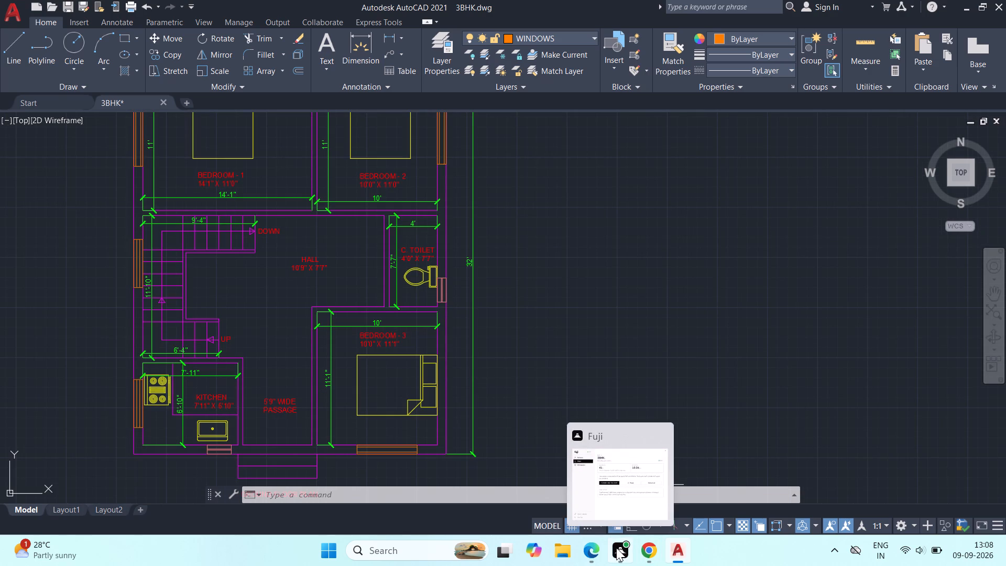
{"action": "middle_click_drag", "start_coordinate": [545, 249], "coordinate": [559, 307]}
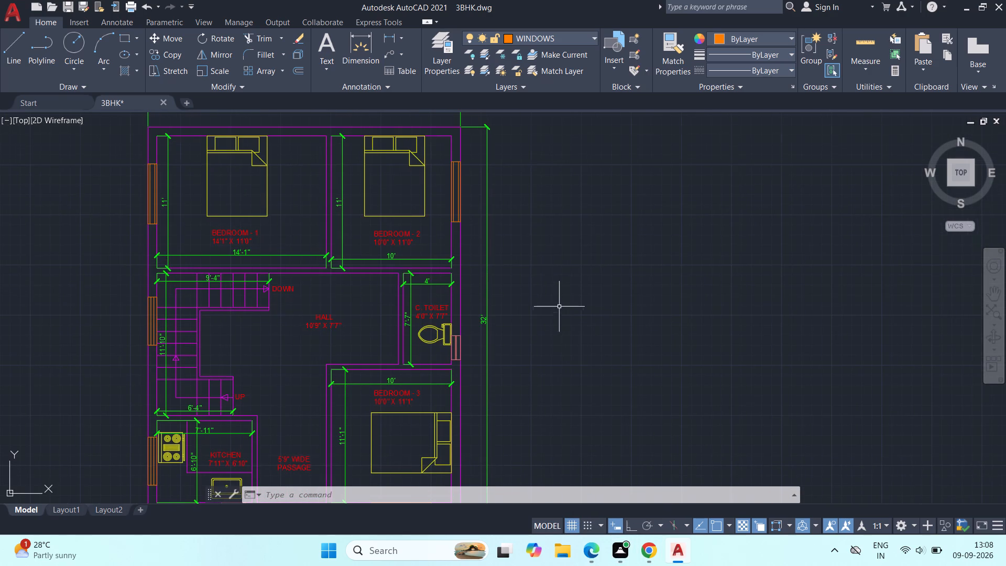
{"action": "middle_click_drag", "start_coordinate": [548, 264], "coordinate": [529, 276]}
{"action": "middle_click", "coordinate": [529, 276]}
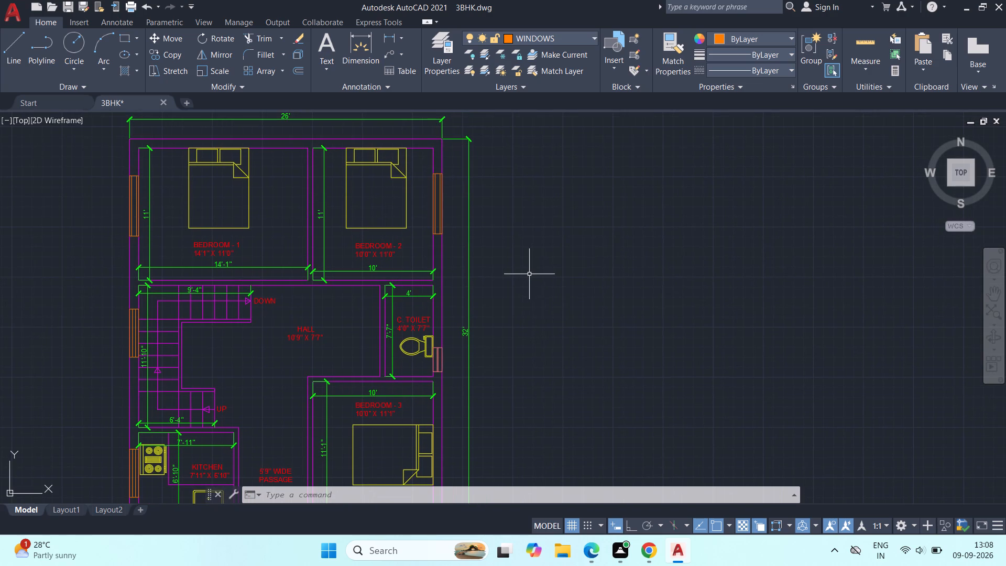
{"action": "scroll", "coordinate": [250, 282], "scroll_direction": "up", "scroll_amount": 1}
{"action": "middle_click_drag", "start_coordinate": [398, 299], "coordinate": [365, 349]}
{"action": "scroll", "coordinate": [367, 348], "scroll_direction": "up", "scroll_amount": 1}
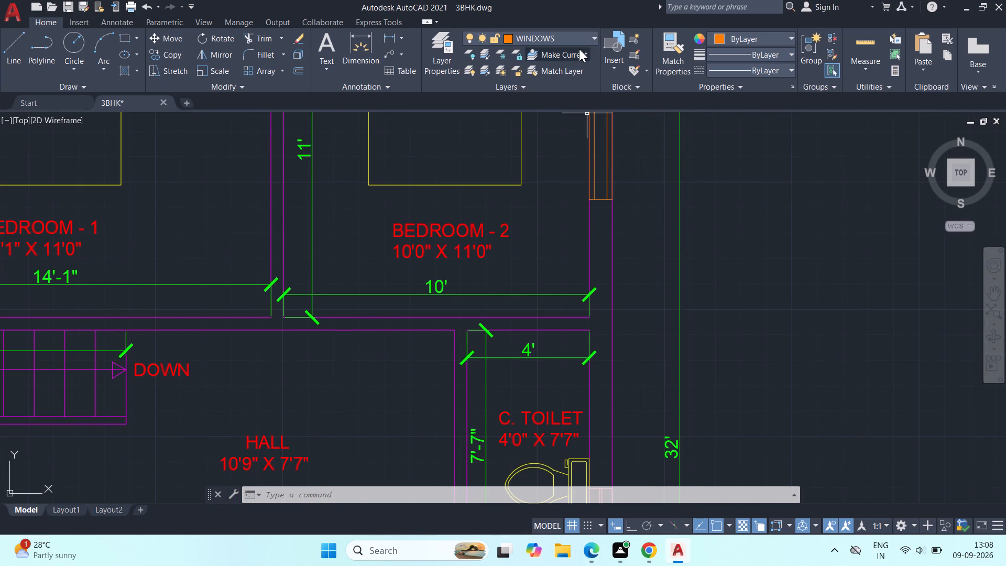
Make DOORS the current layer.
{"action": "left_click", "coordinate": [584, 36]}
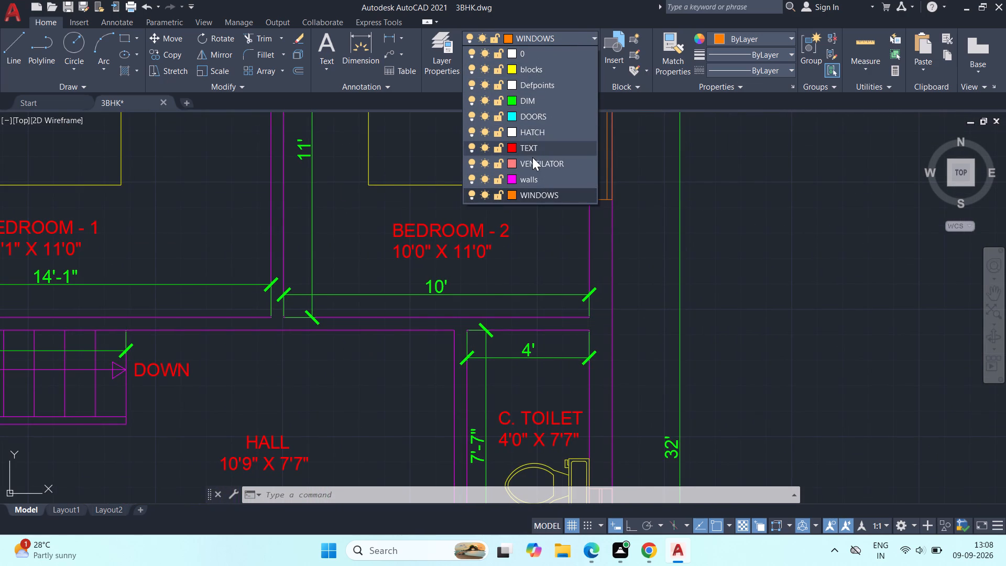
{"action": "left_click", "coordinate": [522, 112]}
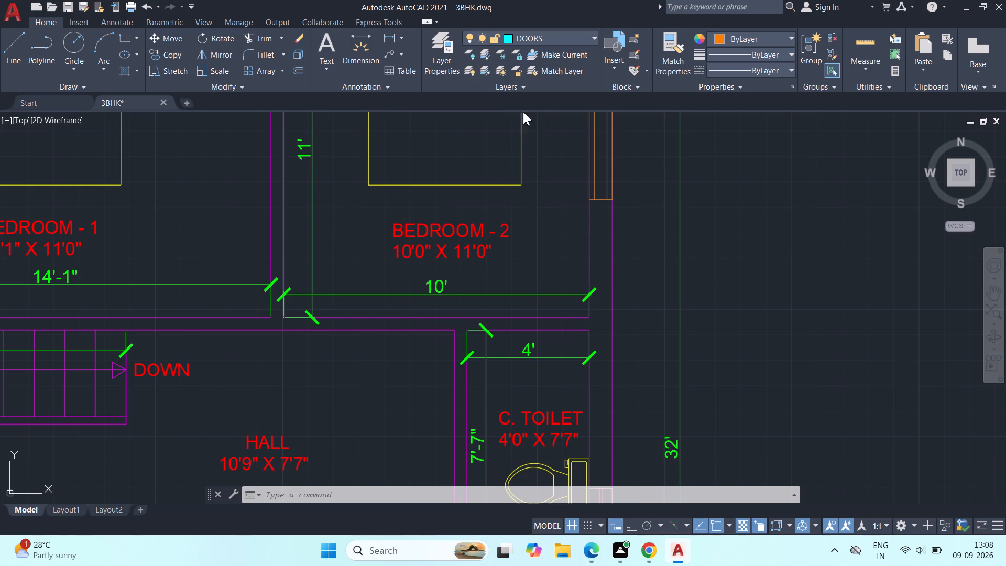
Draw a rectangle 2" long and 3' wide as the door leaf in the empty space outside Bedroom - 2.
{"action": "middle_click_drag", "start_coordinate": [810, 296], "coordinate": [701, 285]}
{"action": "scroll", "coordinate": [694, 279], "scroll_direction": "down", "scroll_amount": 2}
{"action": "middle_click_drag", "start_coordinate": [689, 276], "coordinate": [537, 258]}
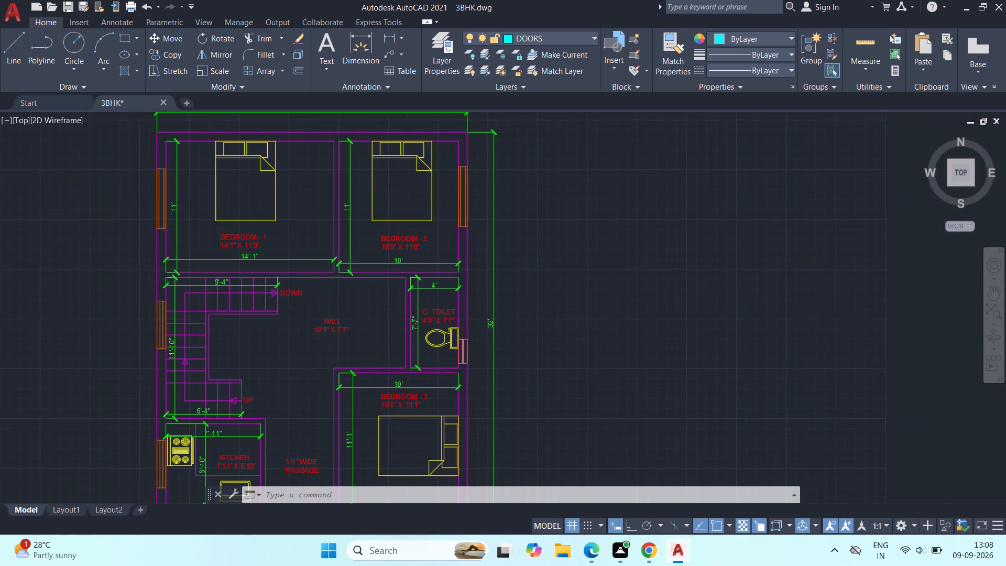
{"action": "scroll", "coordinate": [537, 258], "scroll_direction": "up", "scroll_amount": 2}
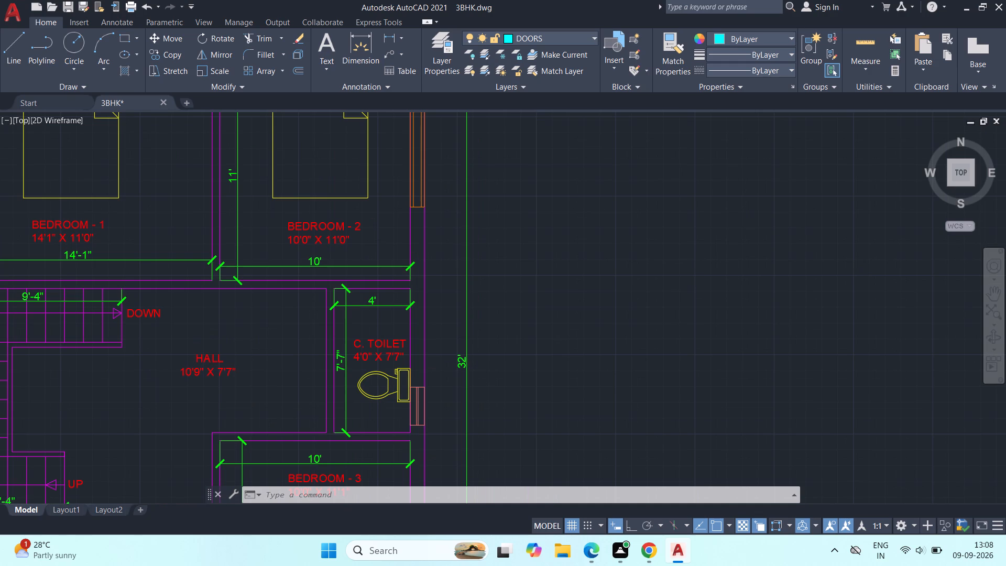
{"action": "type", "text": "REC"}
{"action": "key", "text": "space"}
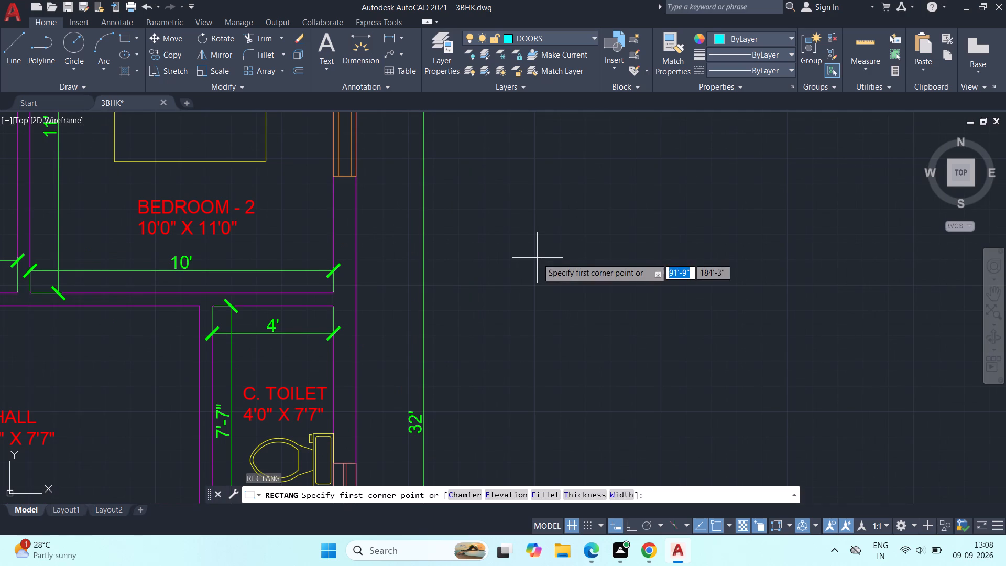
{"action": "left_click", "coordinate": [487, 247]}
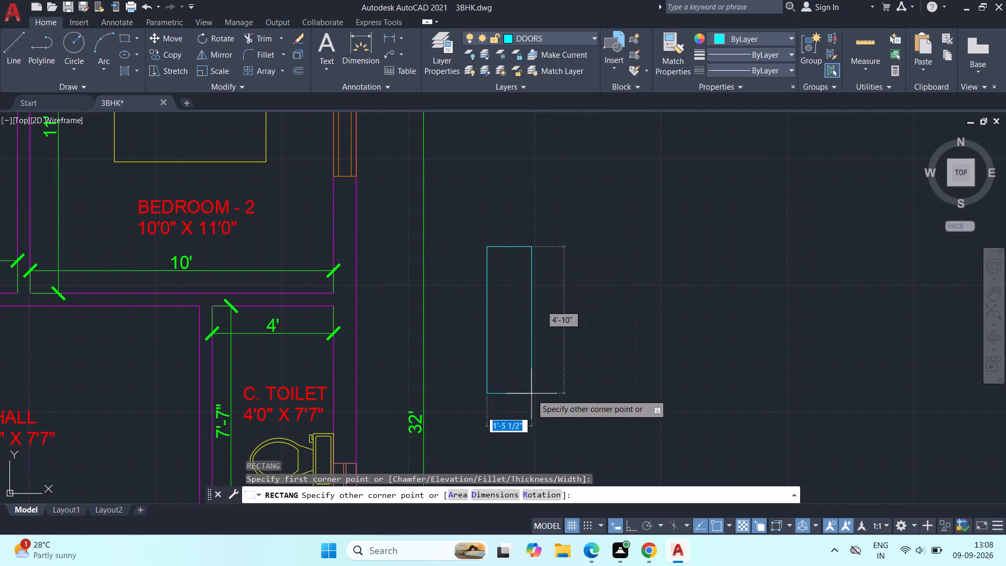
{"action": "left_click", "coordinate": [480, 497]}
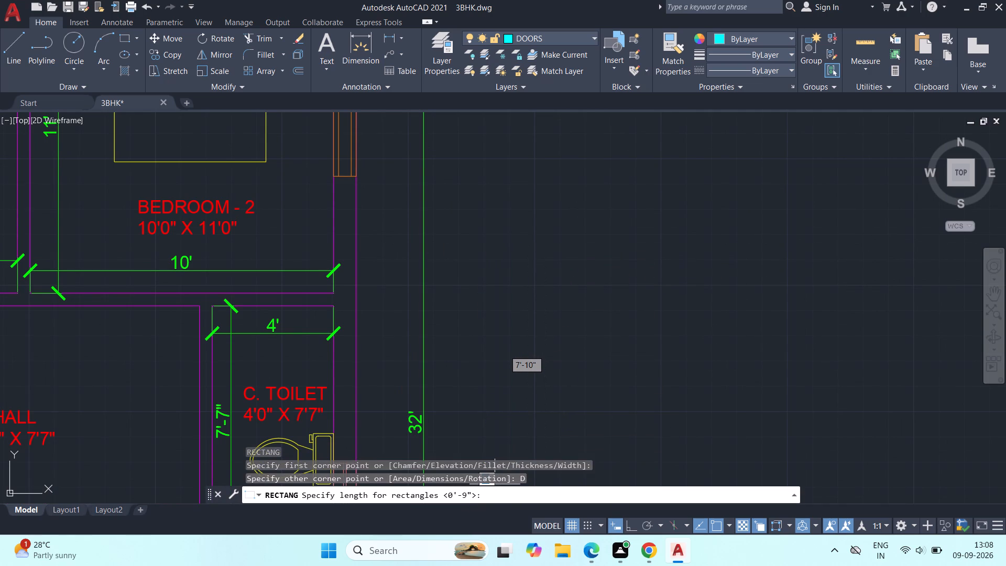
{"action": "type", "text": "2\""}
{"action": "key", "text": "Return"}
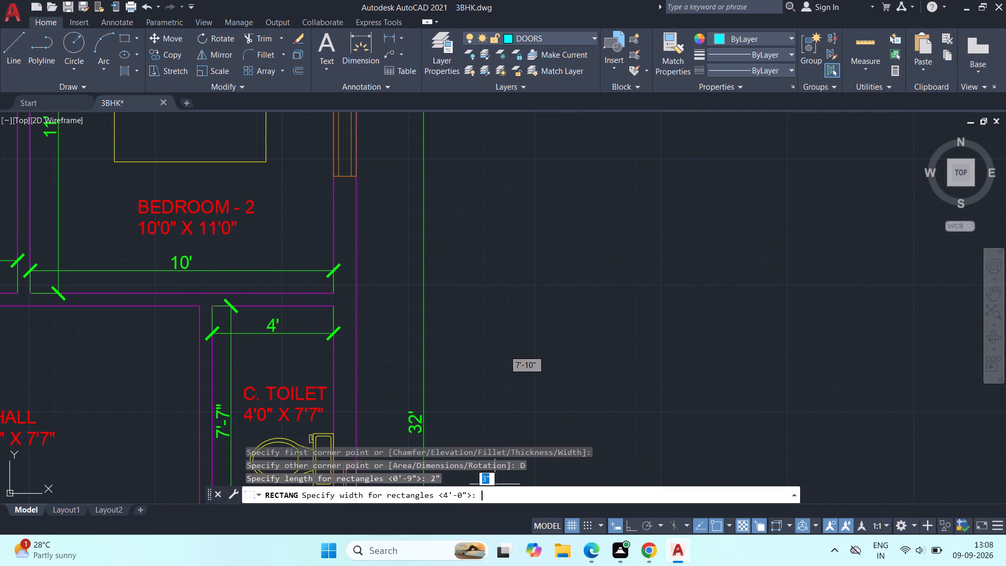
{"action": "type", "text": "3'"}
{"action": "key", "text": "Return"}
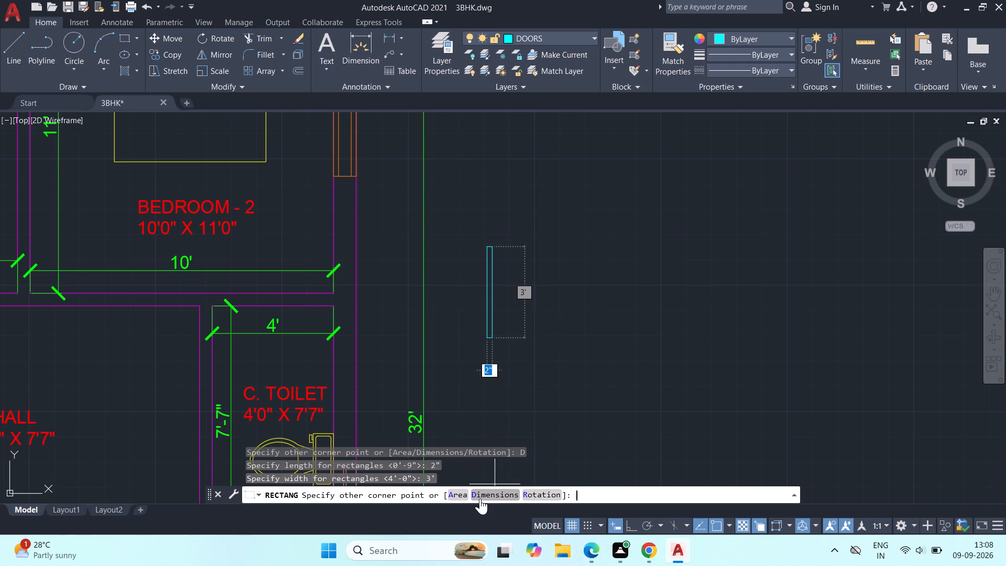
{"action": "left_click", "coordinate": [586, 383]}
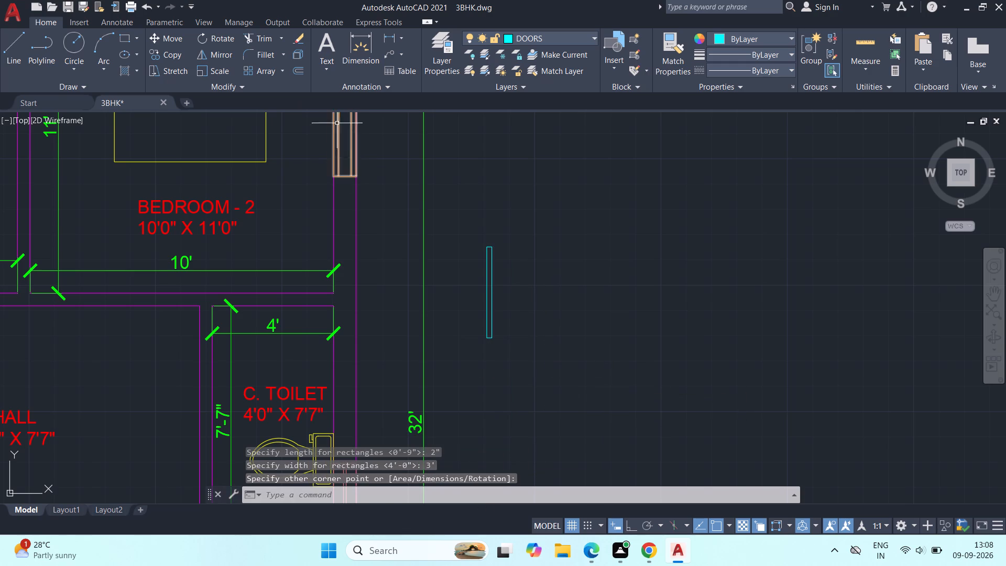
Draw a 3' horizontal line from the door leaf's lower right corner, extending away from the leaf.
{"action": "scroll", "coordinate": [511, 282], "scroll_direction": "up", "scroll_amount": 2}
{"action": "middle_click_drag", "start_coordinate": [516, 332], "coordinate": [450, 296]}
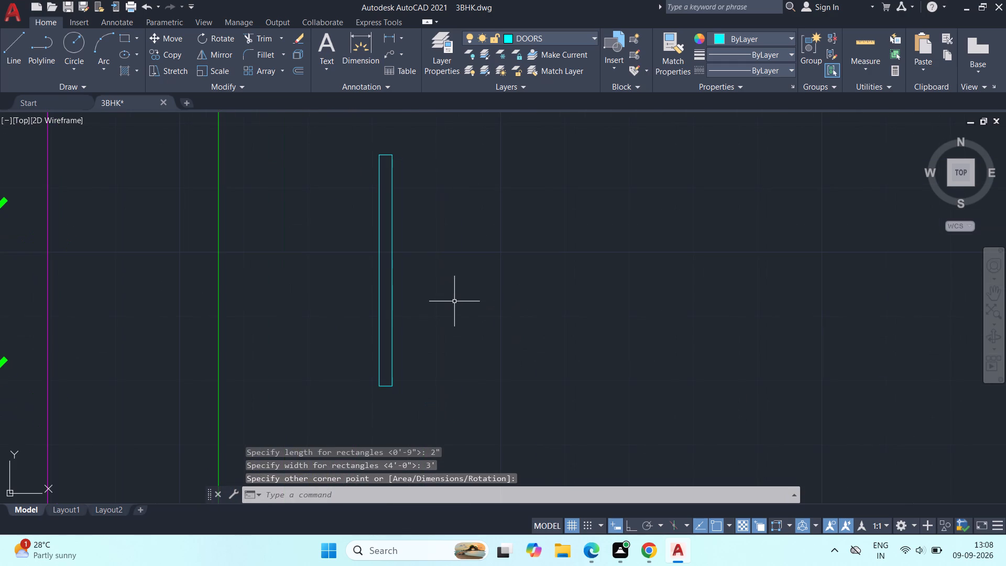
{"action": "type", "text": "L"}
{"action": "key", "text": "space"}
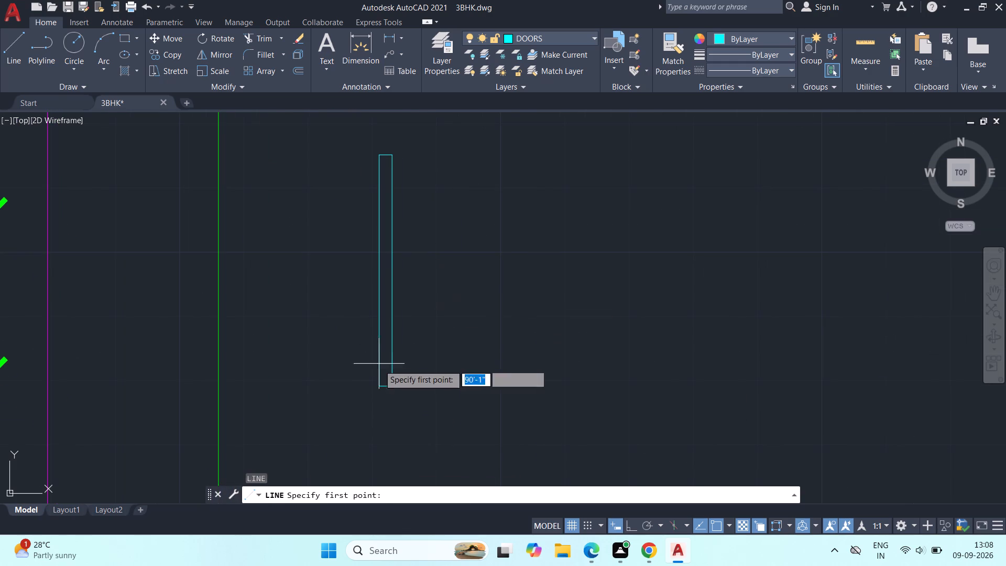
{"action": "left_click", "coordinate": [391, 387]}
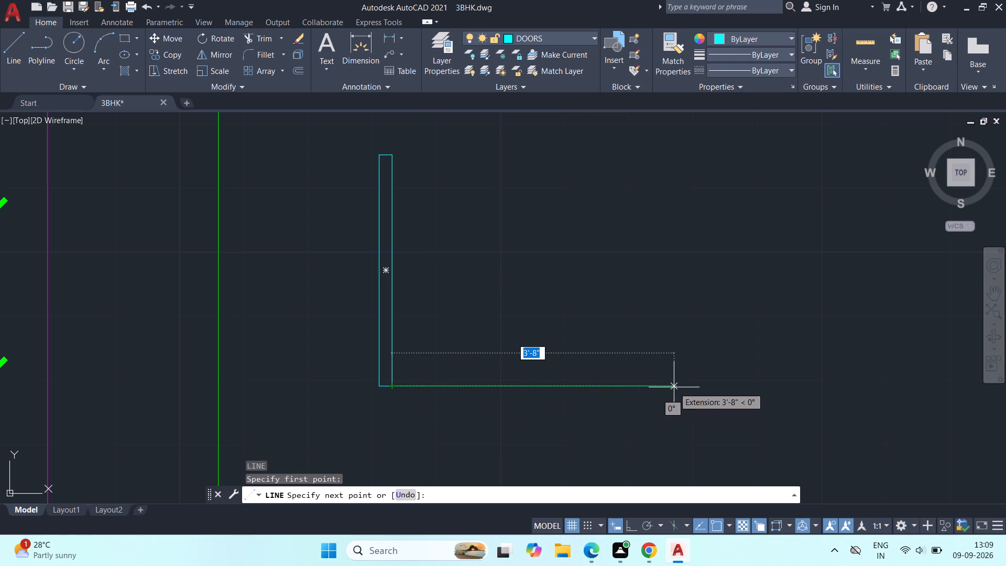
{"action": "key", "text": "3"}
{"action": "key", "text": "apostrophe"}
{"action": "key", "text": "Return"}
{"action": "key", "text": "Escape"}
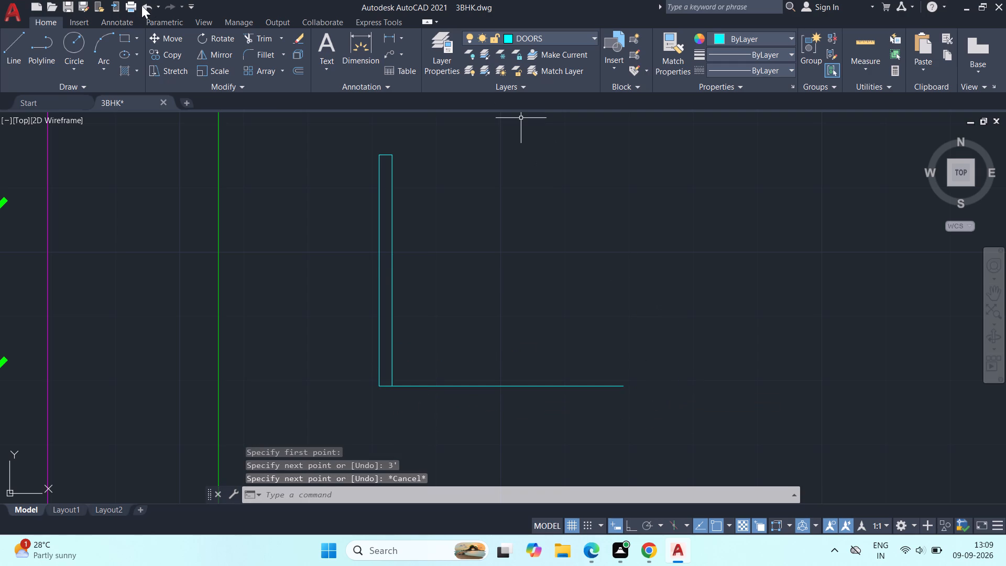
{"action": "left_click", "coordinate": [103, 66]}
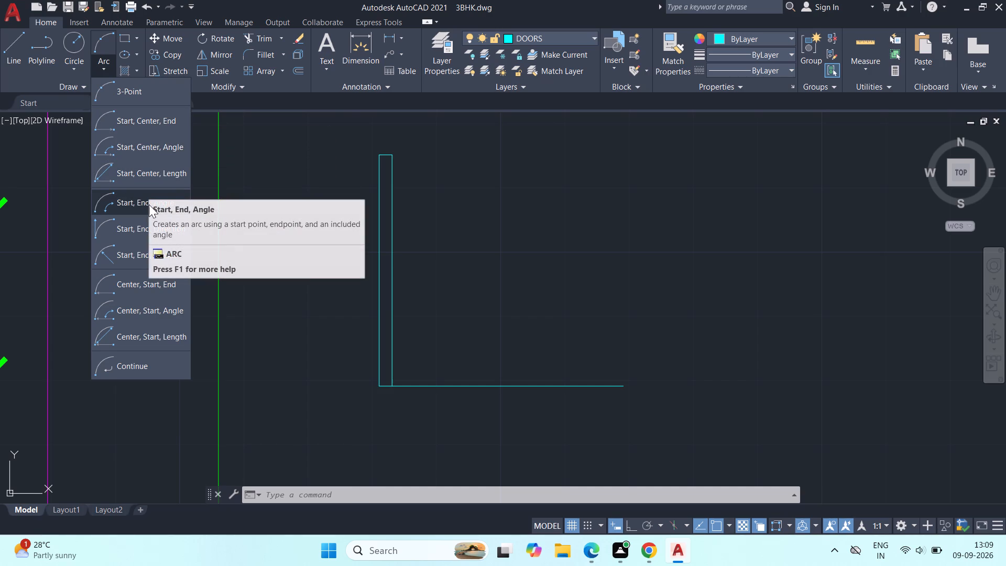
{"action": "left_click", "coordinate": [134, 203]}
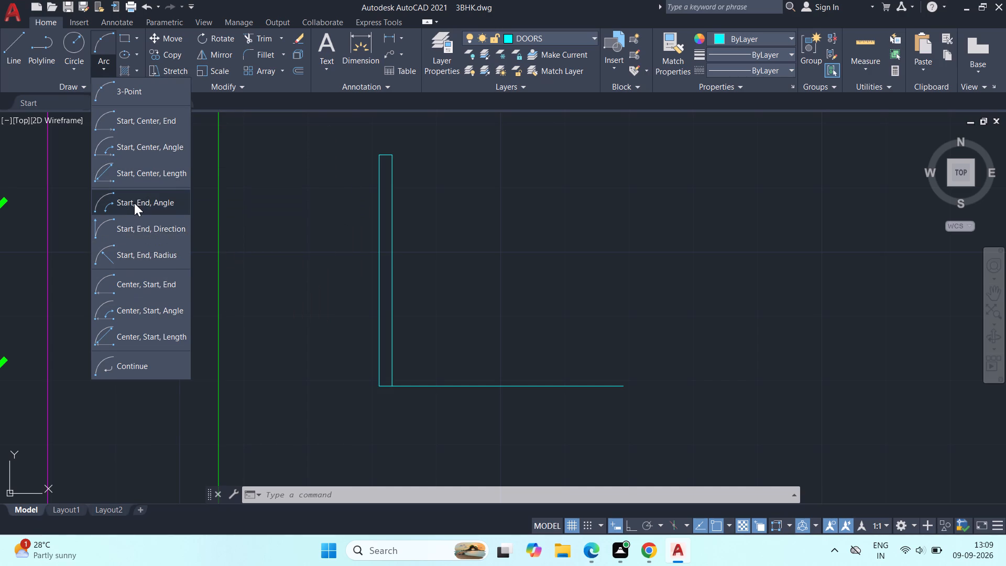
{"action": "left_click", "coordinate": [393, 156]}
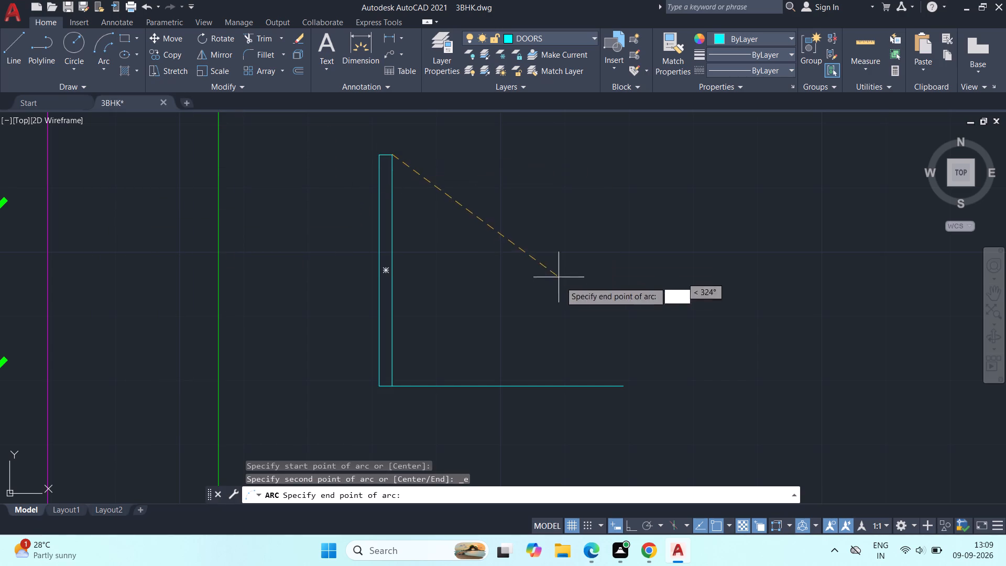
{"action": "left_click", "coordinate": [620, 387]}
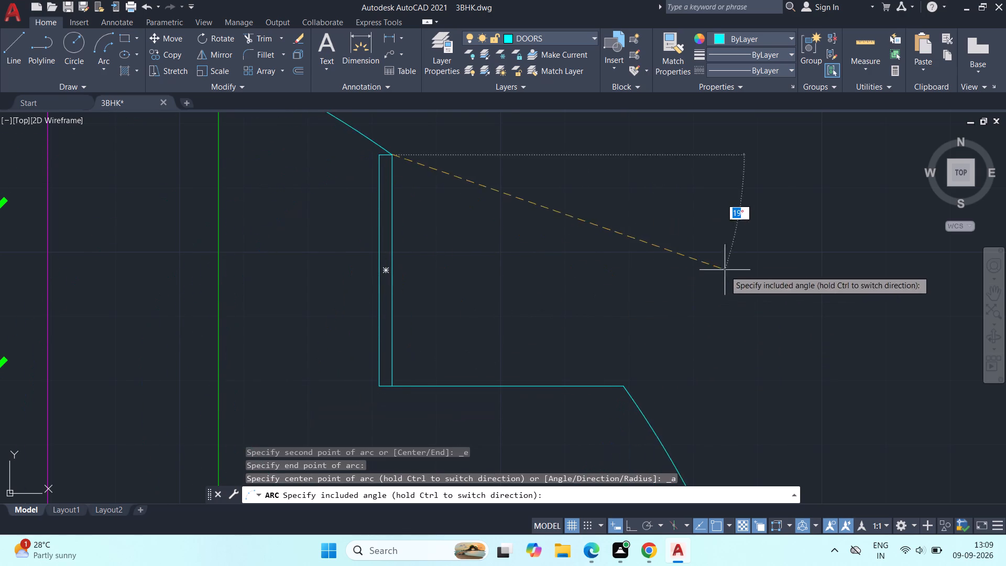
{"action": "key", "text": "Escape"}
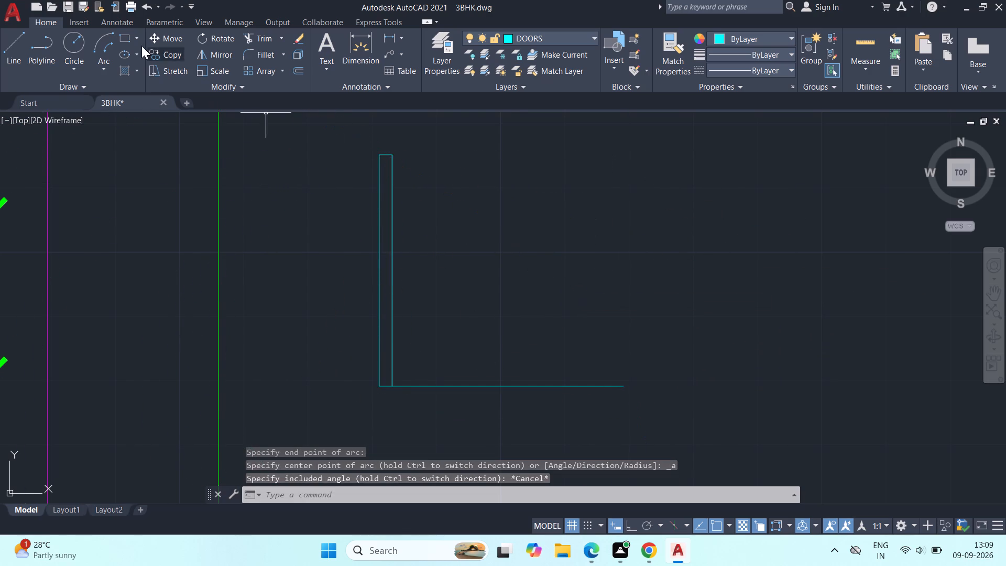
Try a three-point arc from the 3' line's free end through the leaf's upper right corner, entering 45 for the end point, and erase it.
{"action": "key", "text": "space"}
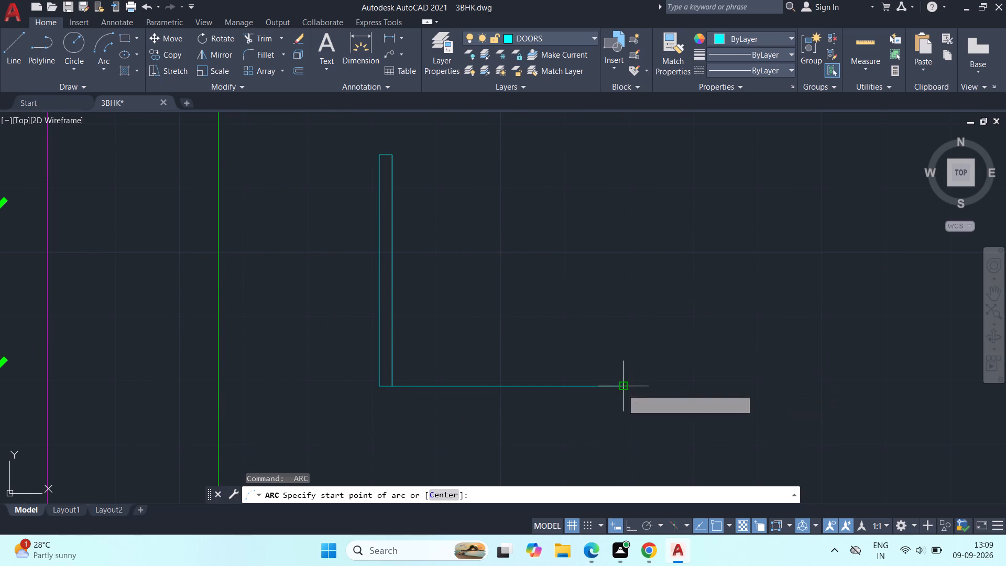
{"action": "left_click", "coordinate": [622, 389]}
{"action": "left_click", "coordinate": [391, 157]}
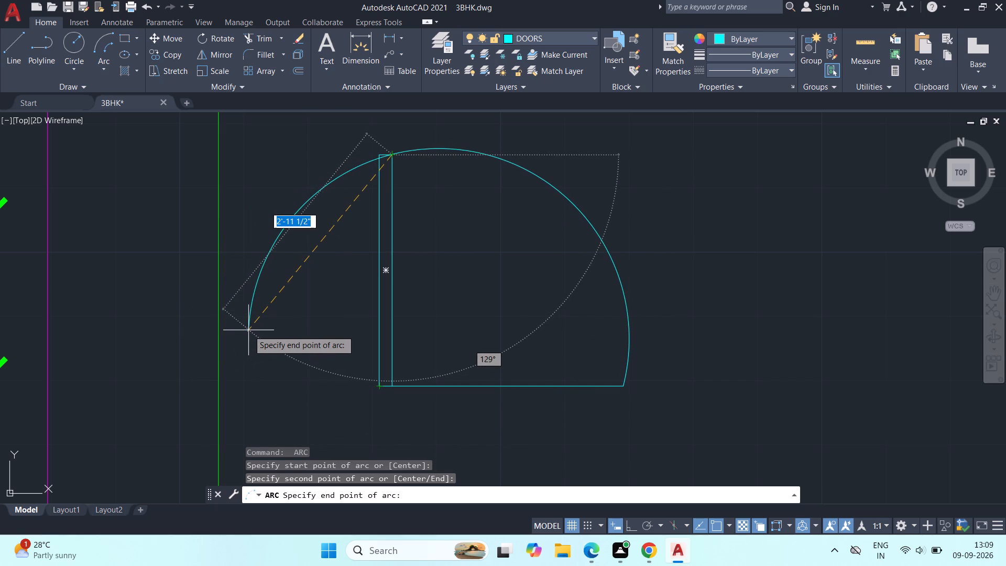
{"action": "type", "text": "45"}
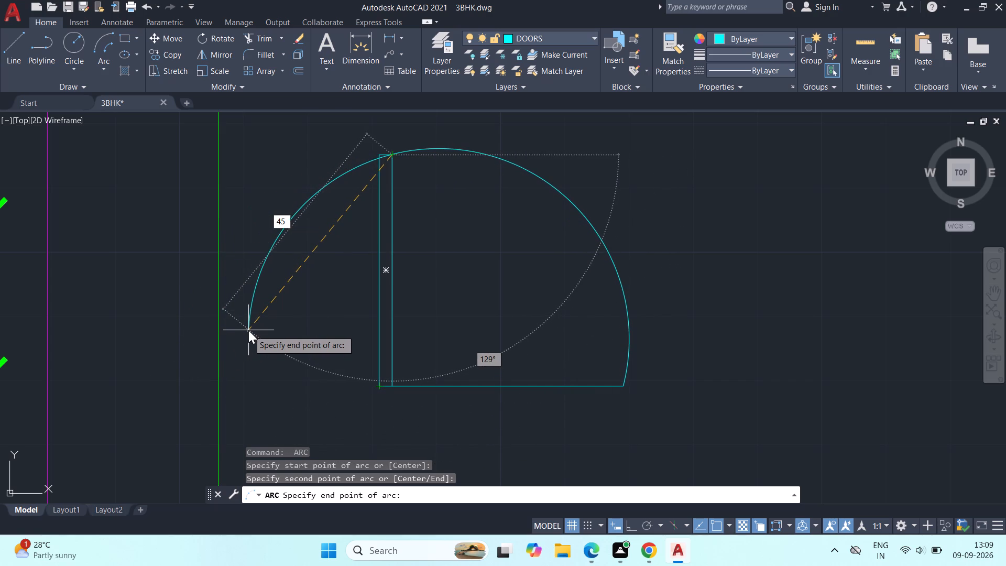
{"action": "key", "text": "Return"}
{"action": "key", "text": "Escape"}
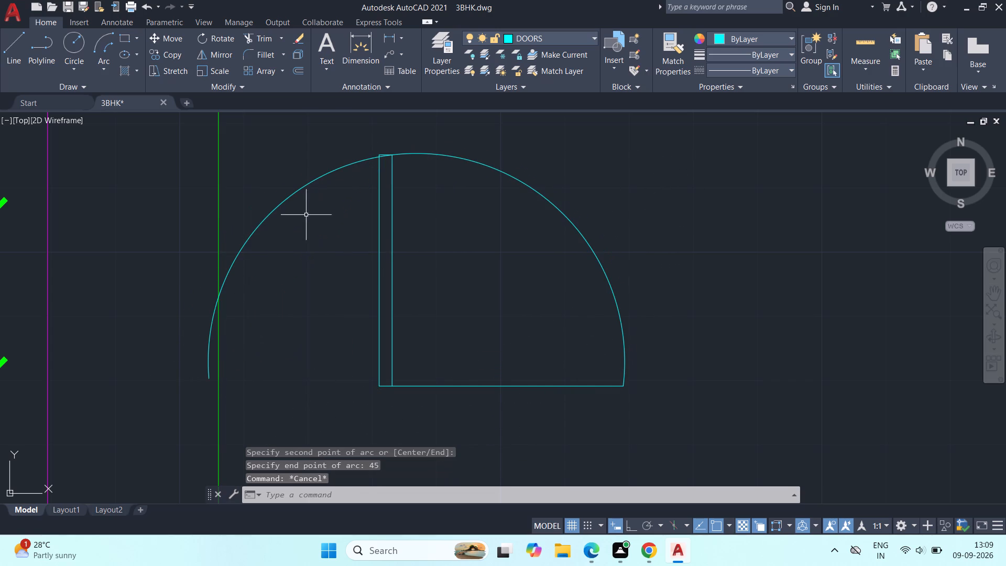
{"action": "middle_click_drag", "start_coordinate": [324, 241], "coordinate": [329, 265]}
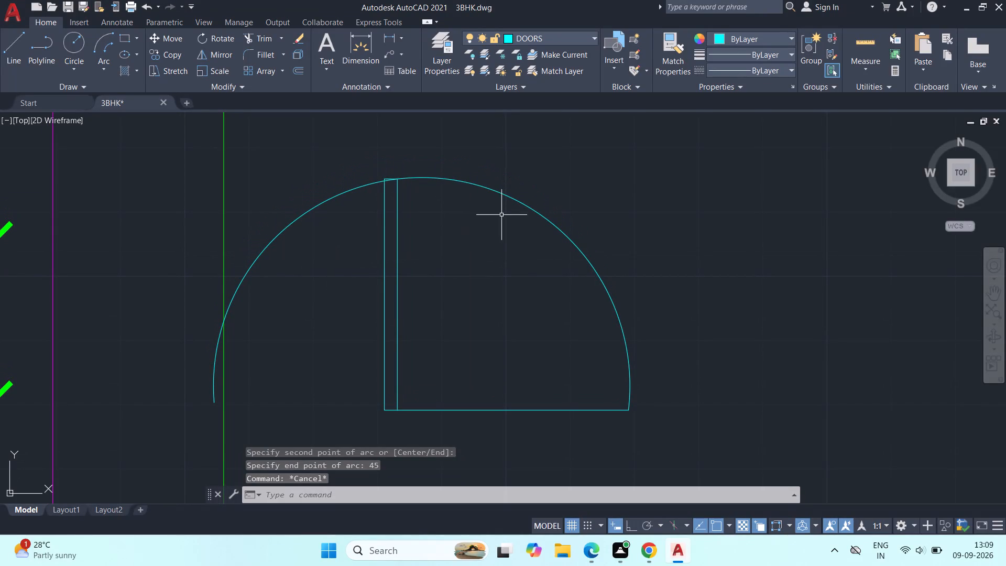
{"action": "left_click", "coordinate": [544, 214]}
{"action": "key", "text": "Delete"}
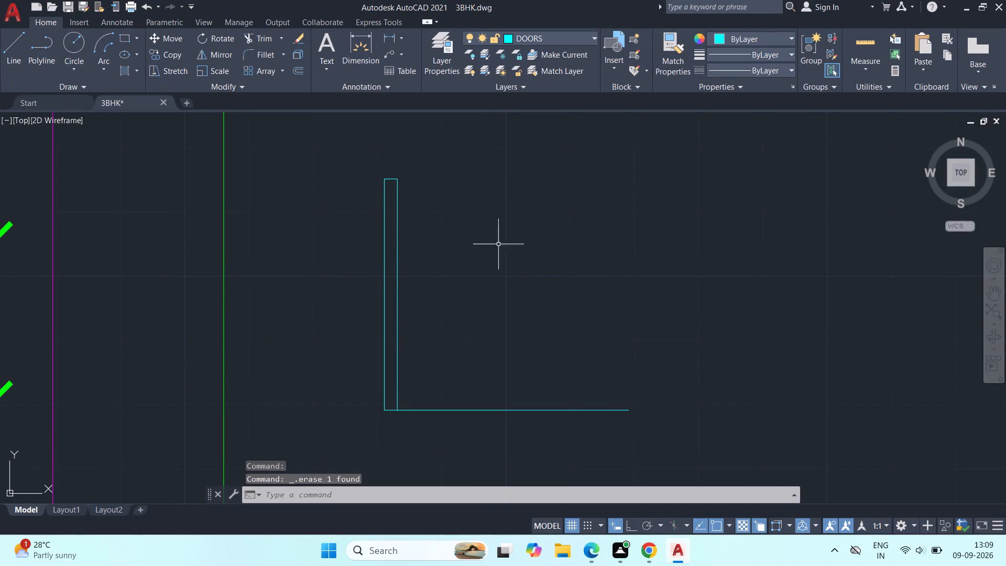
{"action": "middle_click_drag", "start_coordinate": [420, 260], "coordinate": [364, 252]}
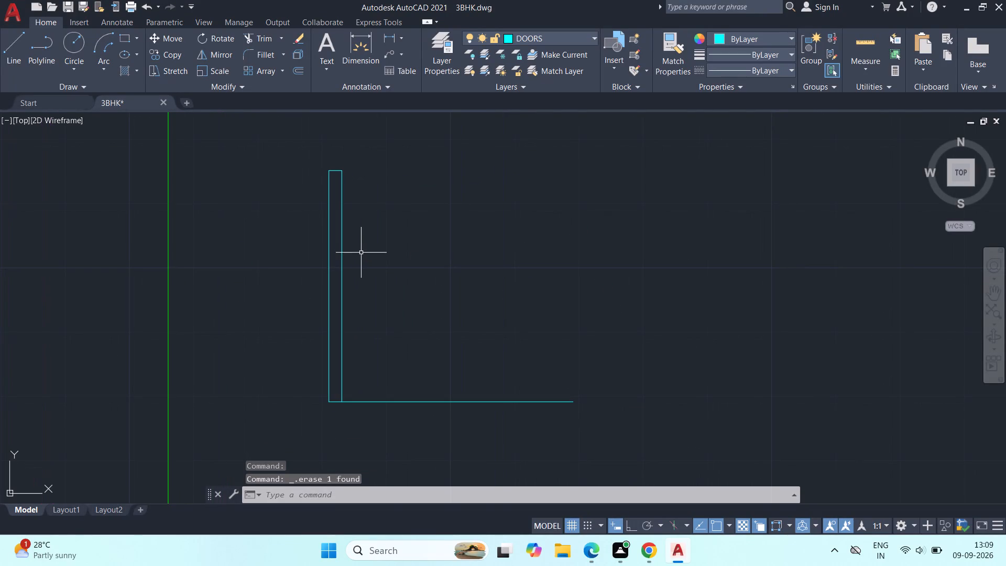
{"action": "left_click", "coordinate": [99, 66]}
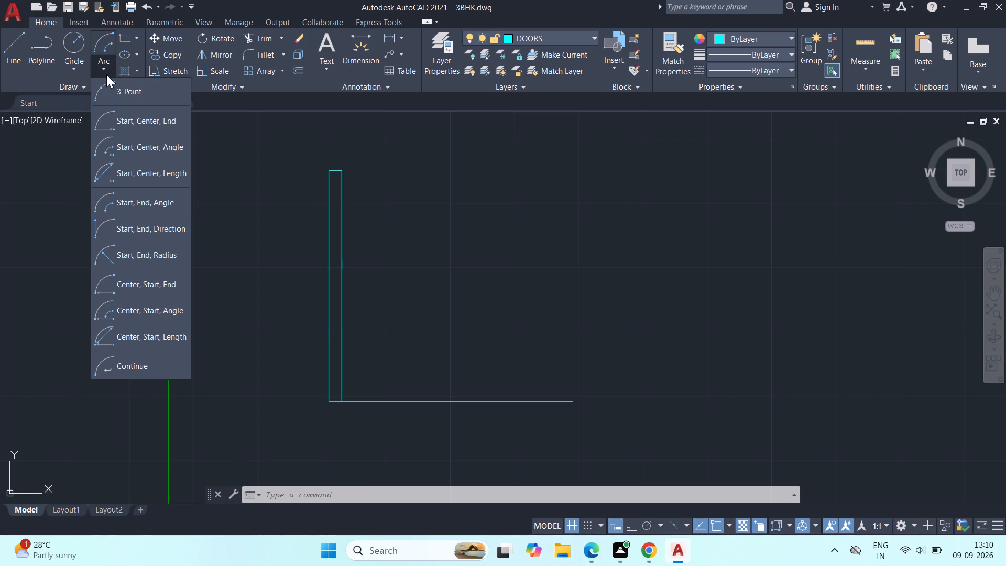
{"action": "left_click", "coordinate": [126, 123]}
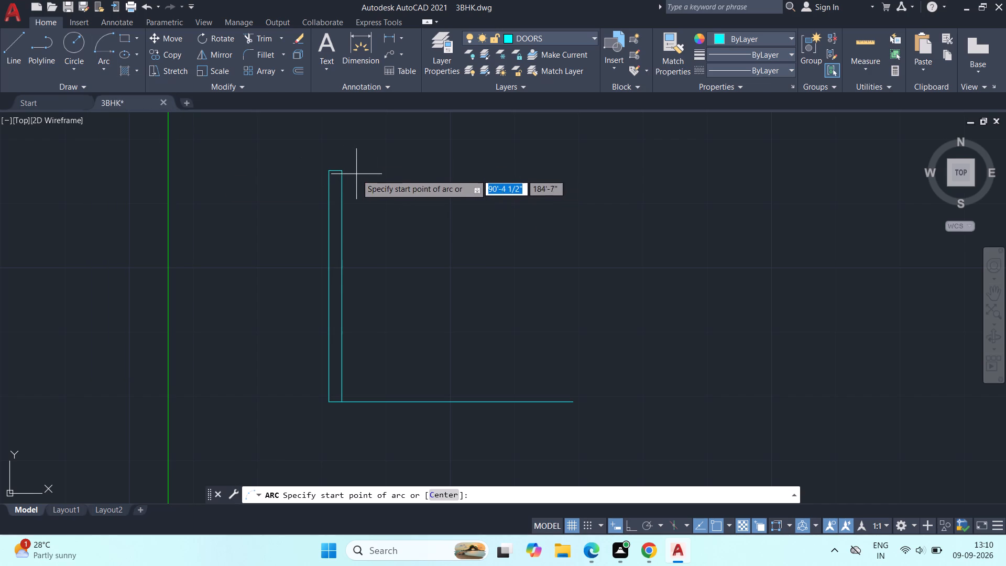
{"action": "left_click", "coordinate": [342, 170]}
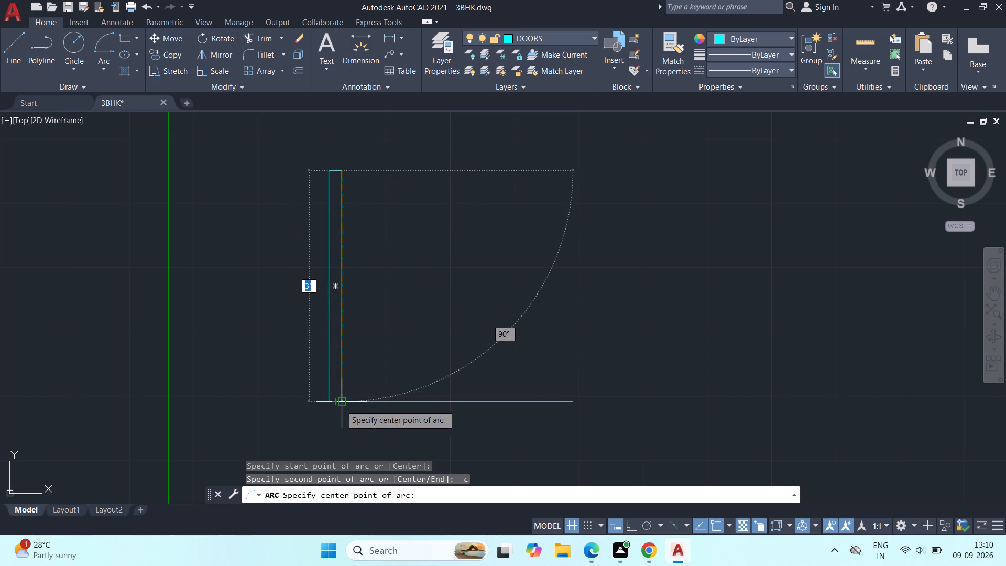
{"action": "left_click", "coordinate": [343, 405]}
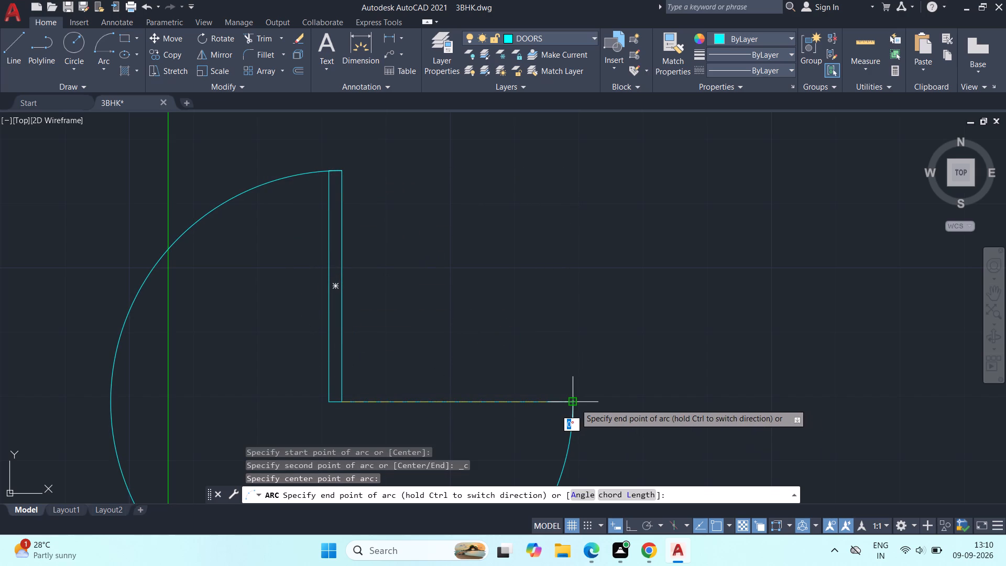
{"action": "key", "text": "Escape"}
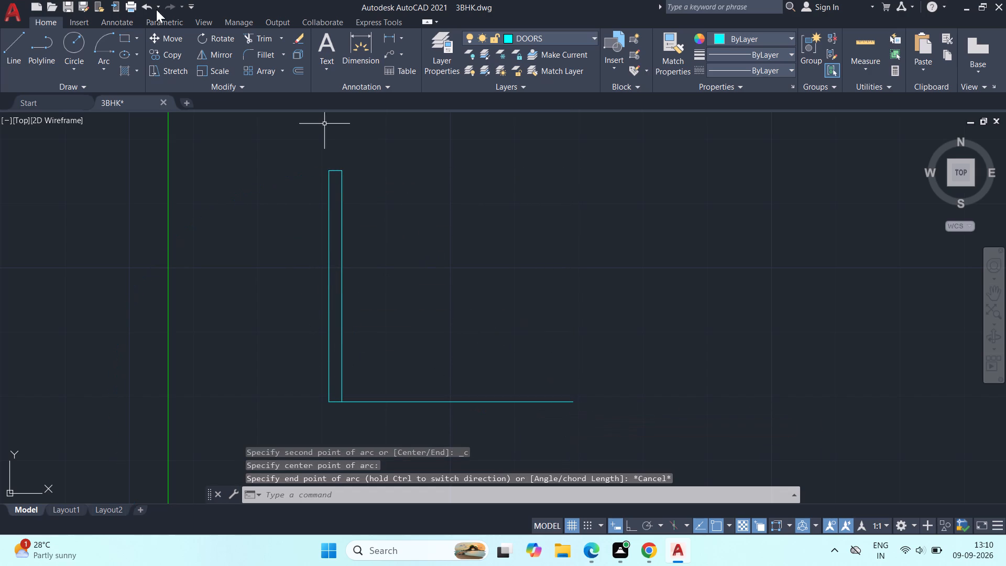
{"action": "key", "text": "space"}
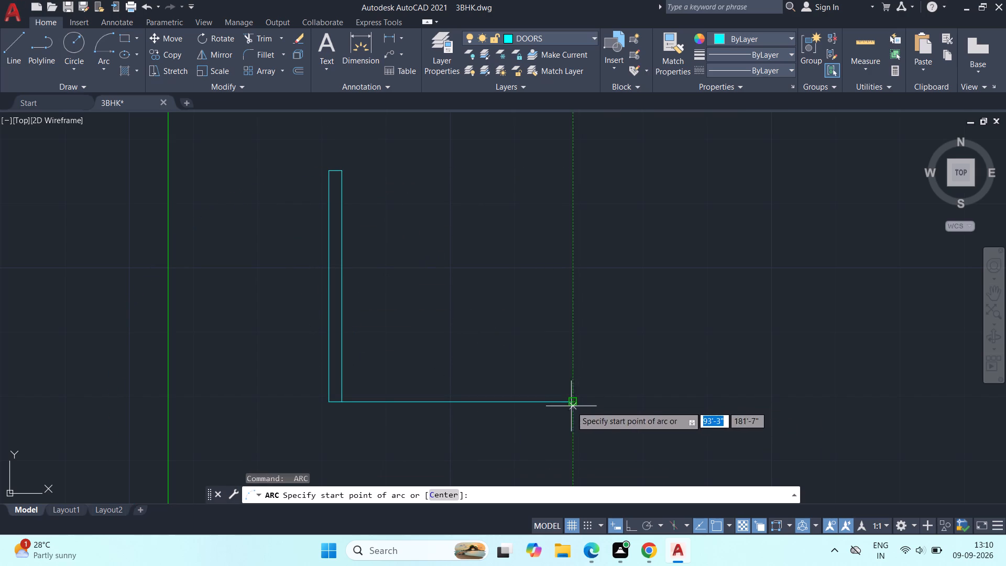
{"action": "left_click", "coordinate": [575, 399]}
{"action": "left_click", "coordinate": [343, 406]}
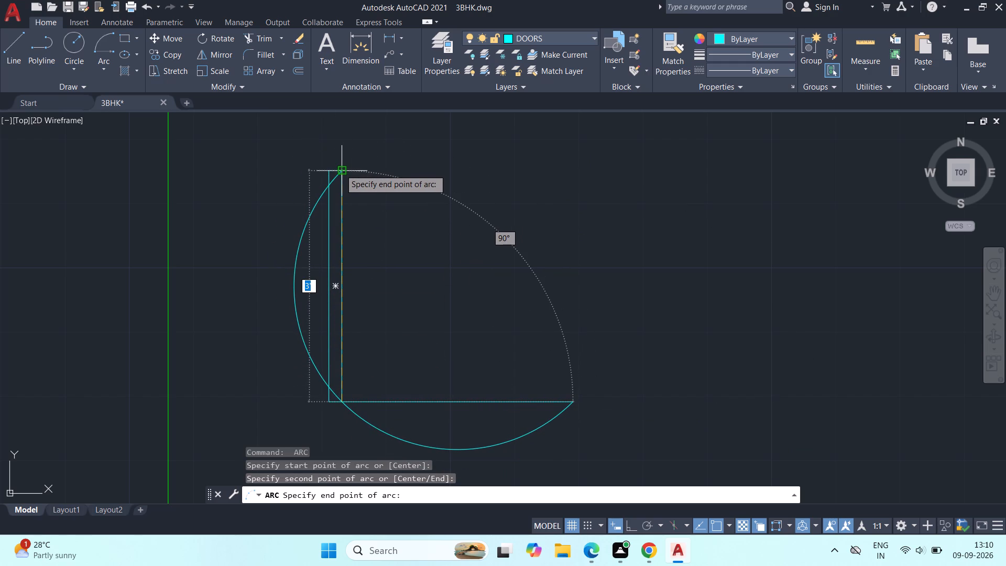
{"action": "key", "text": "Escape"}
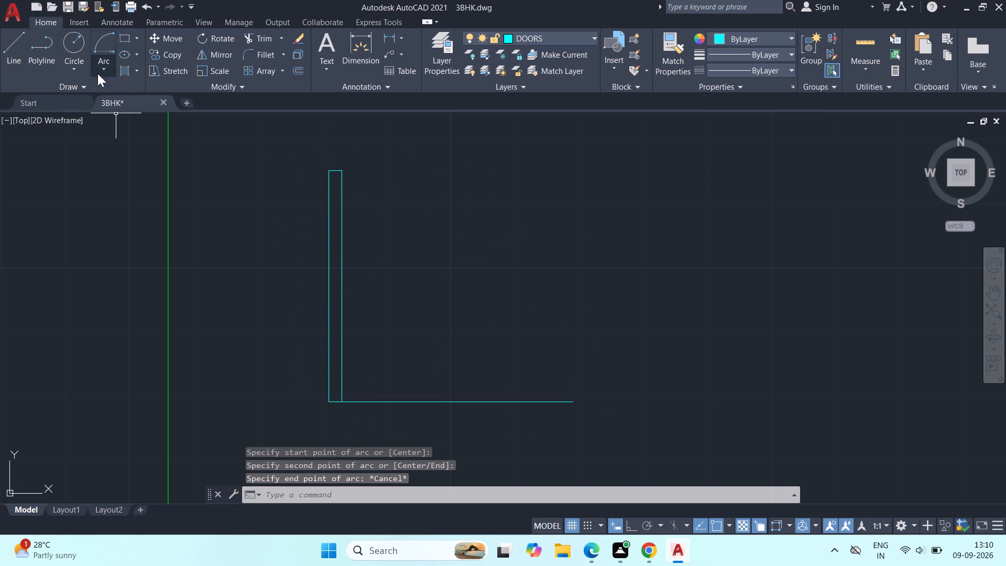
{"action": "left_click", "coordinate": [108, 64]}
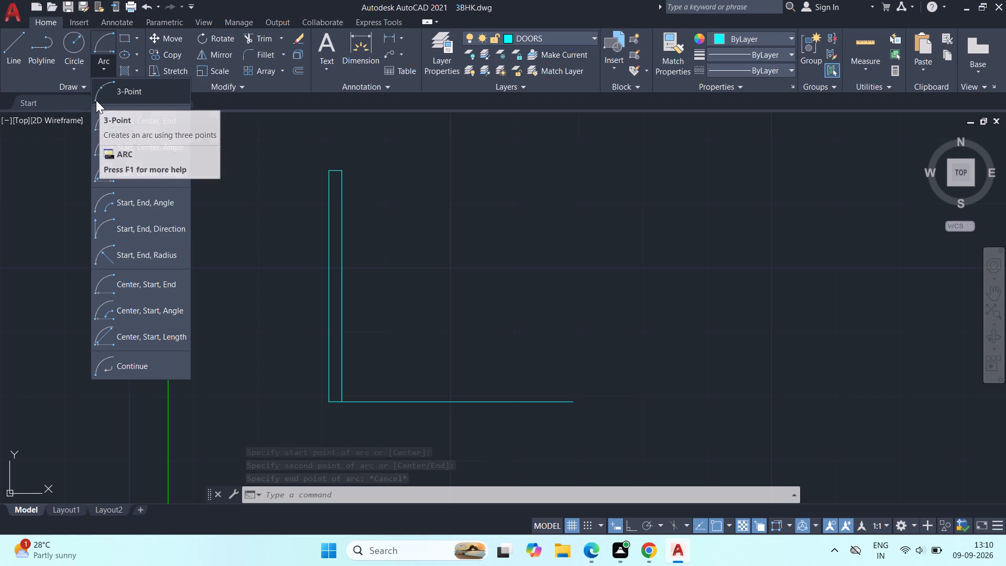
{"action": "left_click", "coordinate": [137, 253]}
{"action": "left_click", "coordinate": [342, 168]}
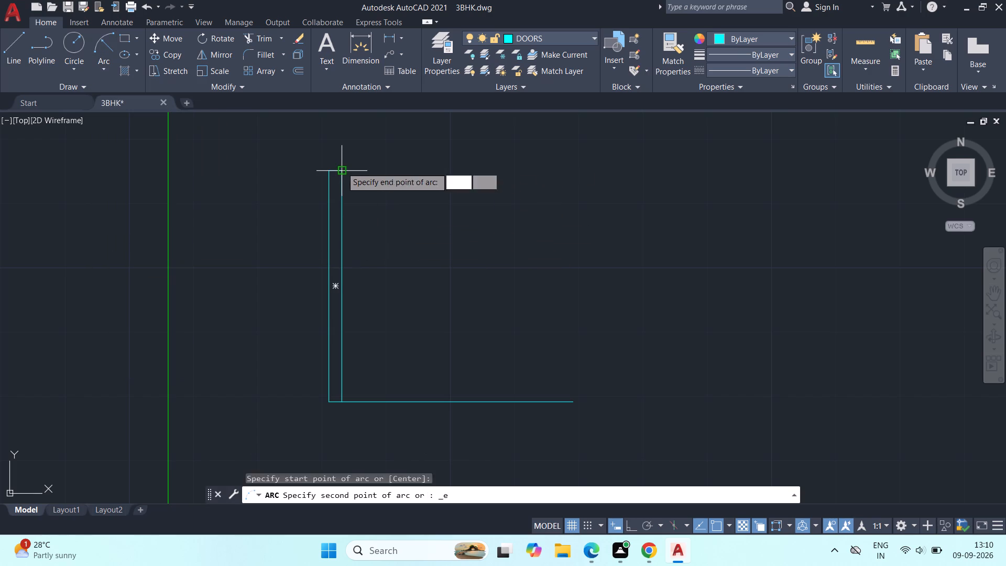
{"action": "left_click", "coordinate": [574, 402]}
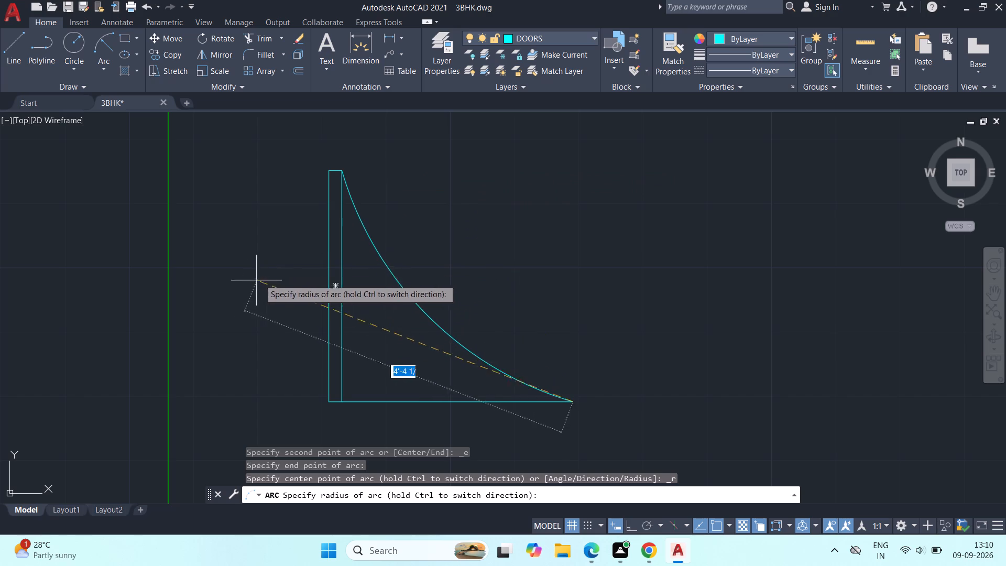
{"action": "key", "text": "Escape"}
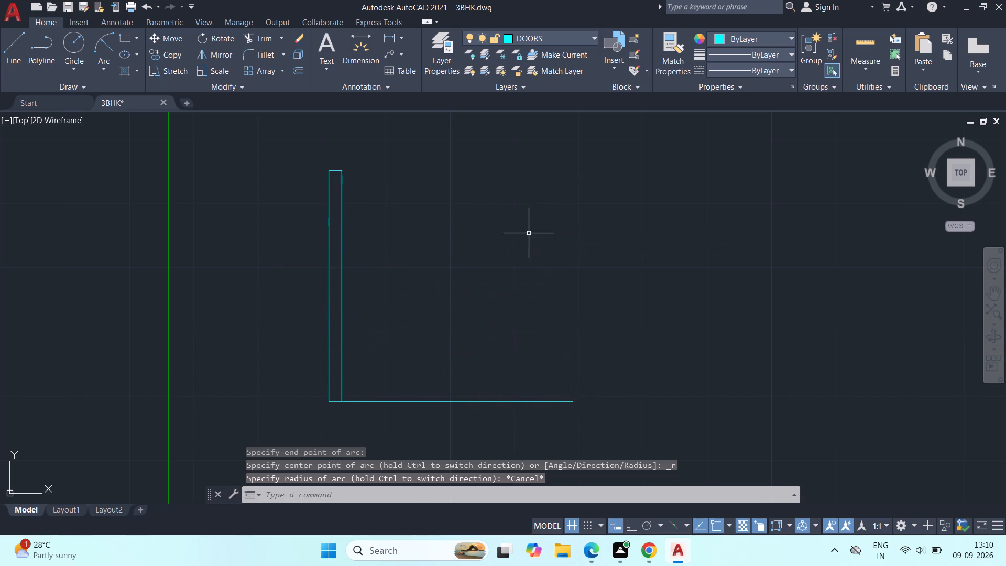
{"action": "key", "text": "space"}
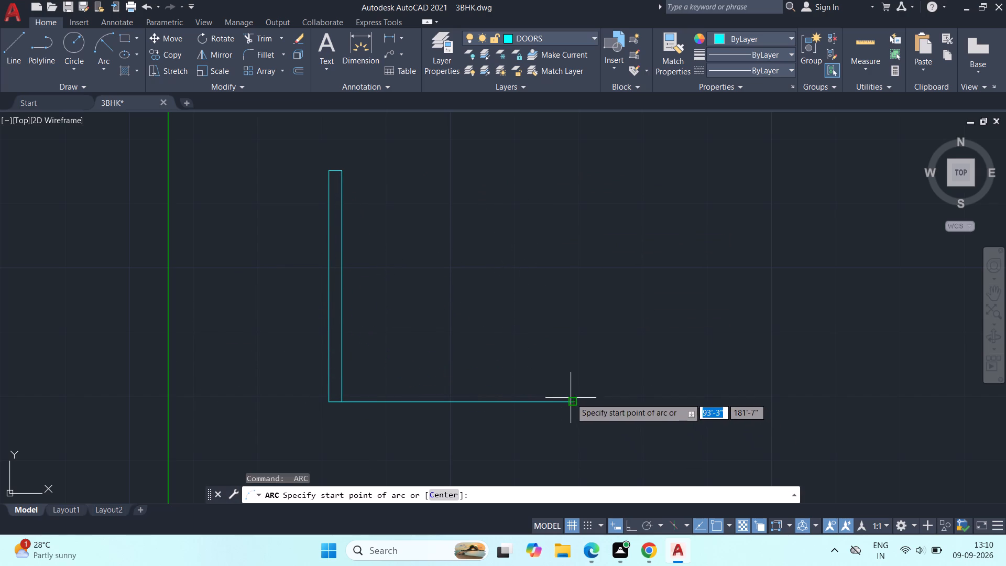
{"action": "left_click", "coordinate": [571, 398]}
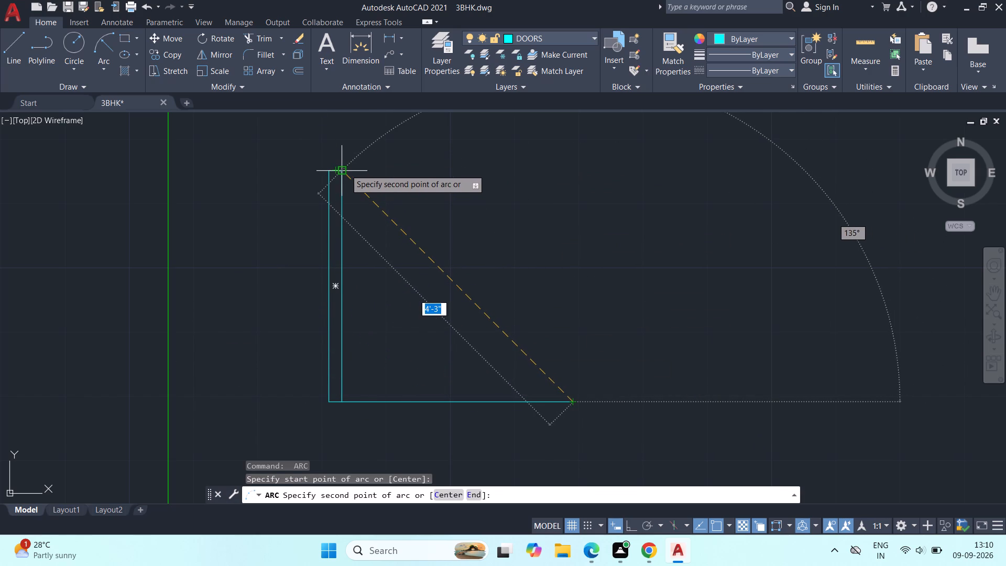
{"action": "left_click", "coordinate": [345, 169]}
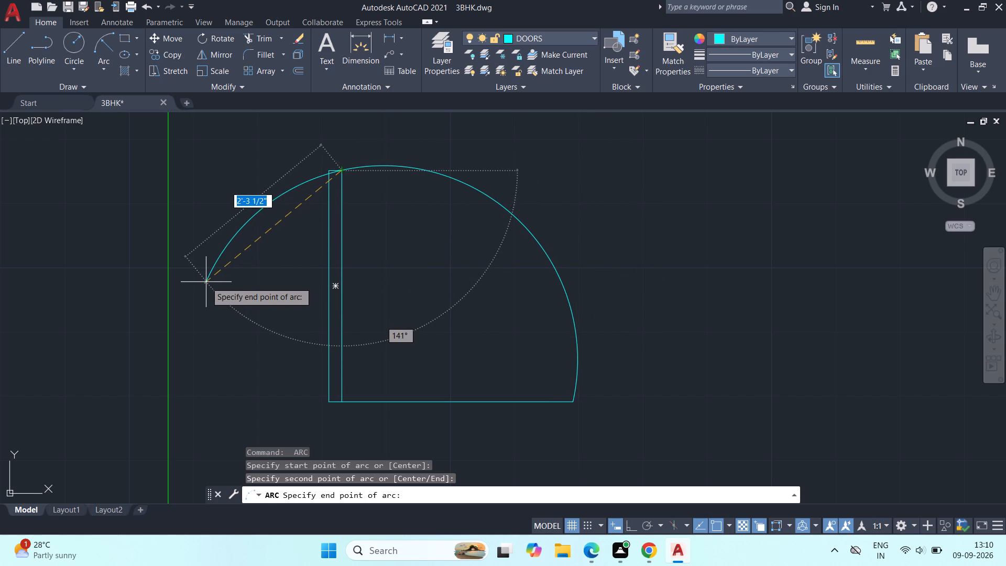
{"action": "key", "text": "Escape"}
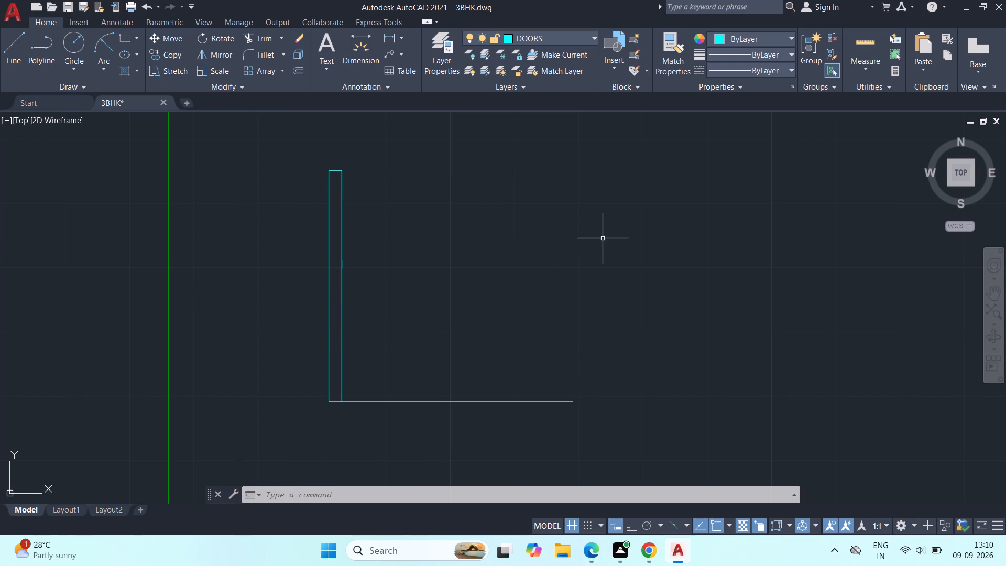
Delete the door leaf rectangle and its 3' line from the empty space outside the plan.
{"action": "middle_click_drag", "start_coordinate": [579, 317], "coordinate": [656, 350]}
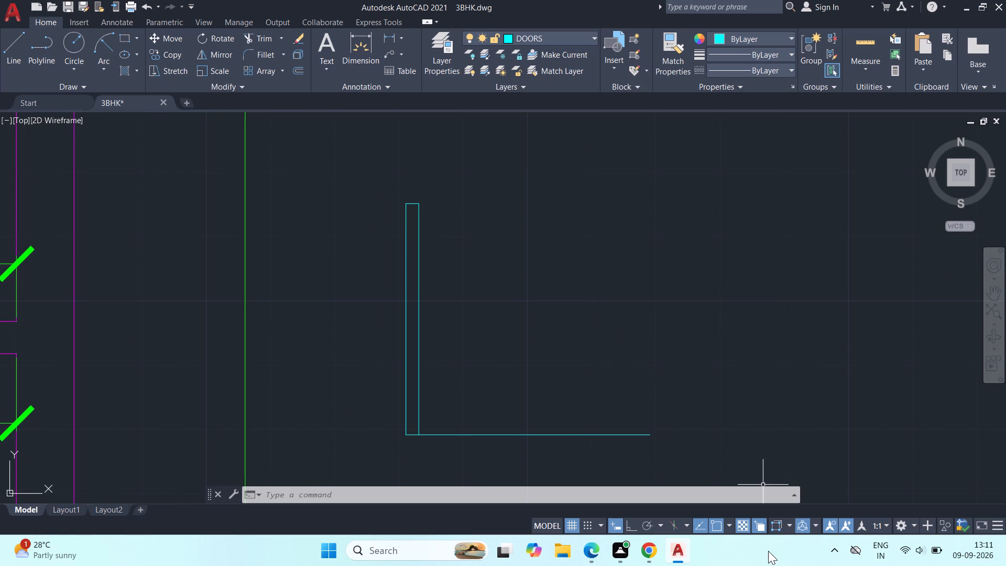
{"action": "middle_click_drag", "start_coordinate": [530, 230], "coordinate": [613, 220]}
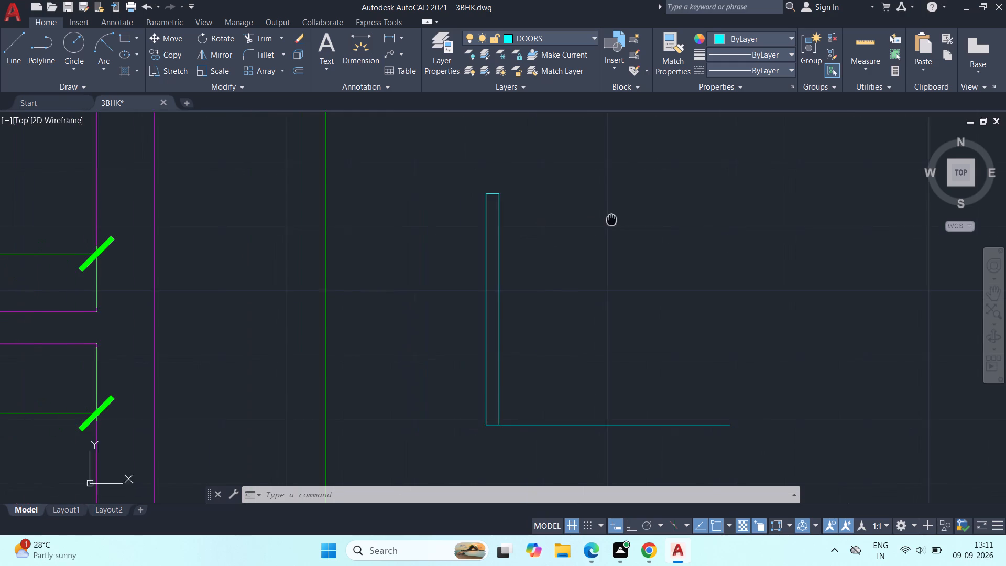
{"action": "middle_click_drag", "start_coordinate": [613, 220], "coordinate": [615, 220]}
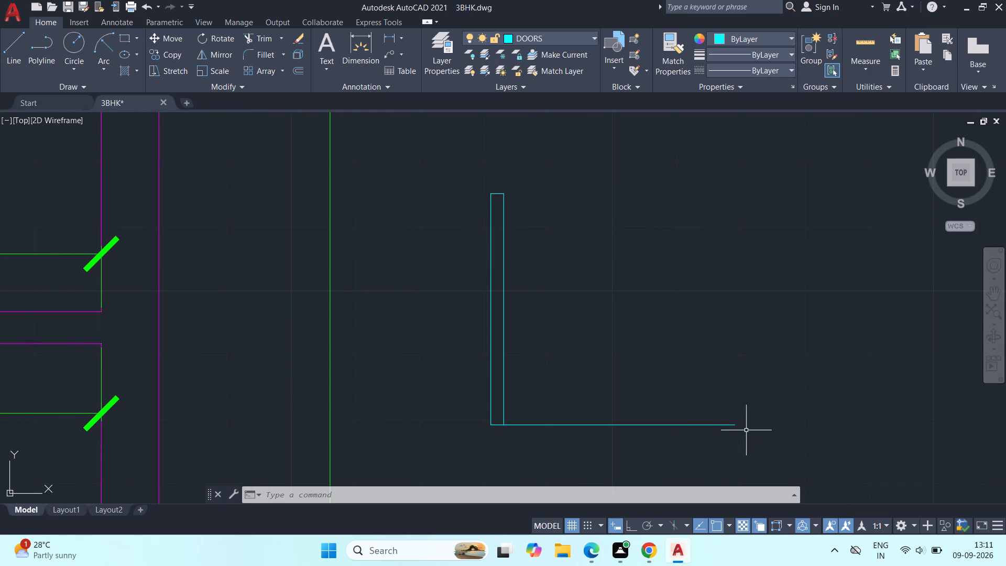
{"action": "middle_click_drag", "start_coordinate": [587, 388], "coordinate": [567, 207]}
{"action": "scroll", "coordinate": [493, 262], "scroll_direction": "down", "scroll_amount": 3}
{"action": "middle_click_drag", "start_coordinate": [501, 301], "coordinate": [530, 289]}
{"action": "left_click", "coordinate": [497, 182]}
{"action": "left_click", "coordinate": [614, 317]}
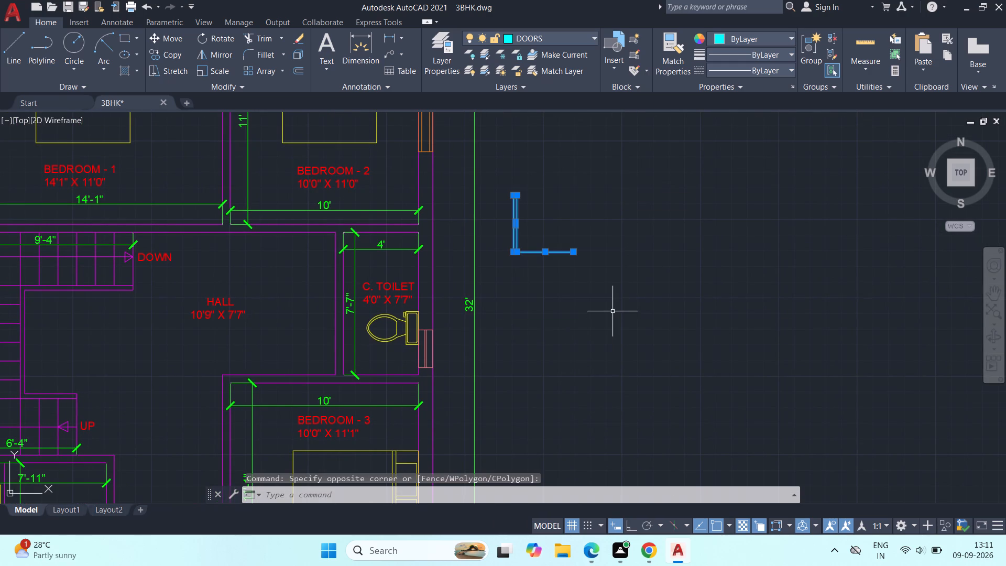
{"action": "key", "text": "Delete"}
Copy the staircase's UP label into the lower end of the 5'9" wide passage.
{"action": "middle_click_drag", "start_coordinate": [564, 372], "coordinate": [646, 191]}
{"action": "middle_click_drag", "start_coordinate": [639, 309], "coordinate": [680, 255]}
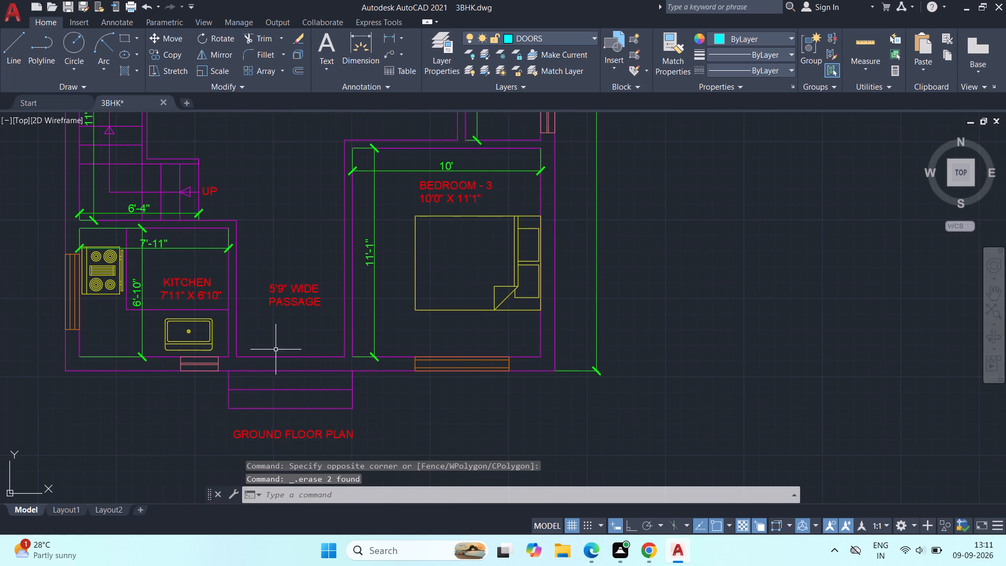
{"action": "scroll", "coordinate": [260, 356], "scroll_direction": "up", "scroll_amount": 1}
{"action": "middle_click_drag", "start_coordinate": [288, 347], "coordinate": [329, 410]}
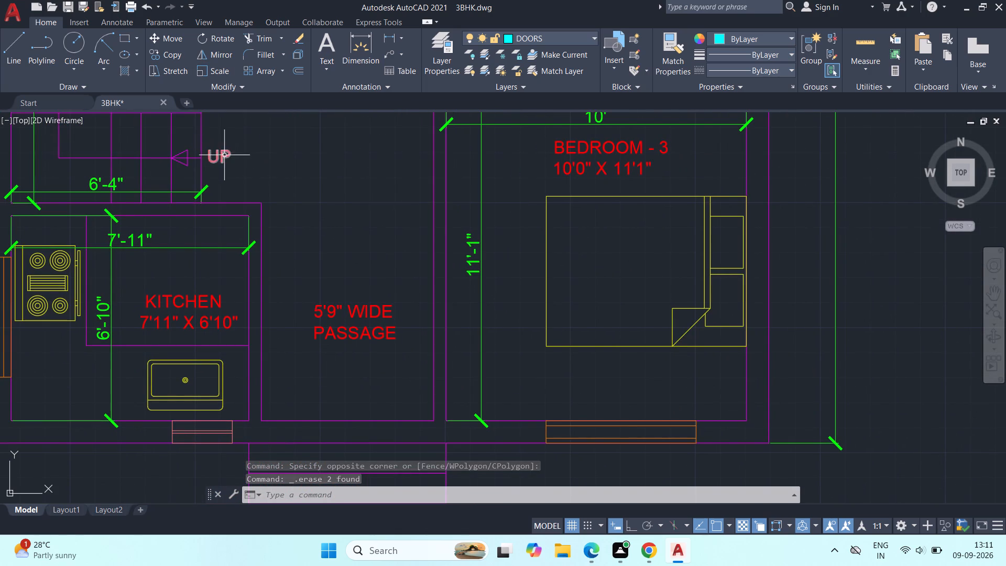
{"action": "left_click", "coordinate": [224, 155]}
{"action": "key", "text": "c"}
{"action": "key", "text": "o"}
{"action": "key", "text": "space"}
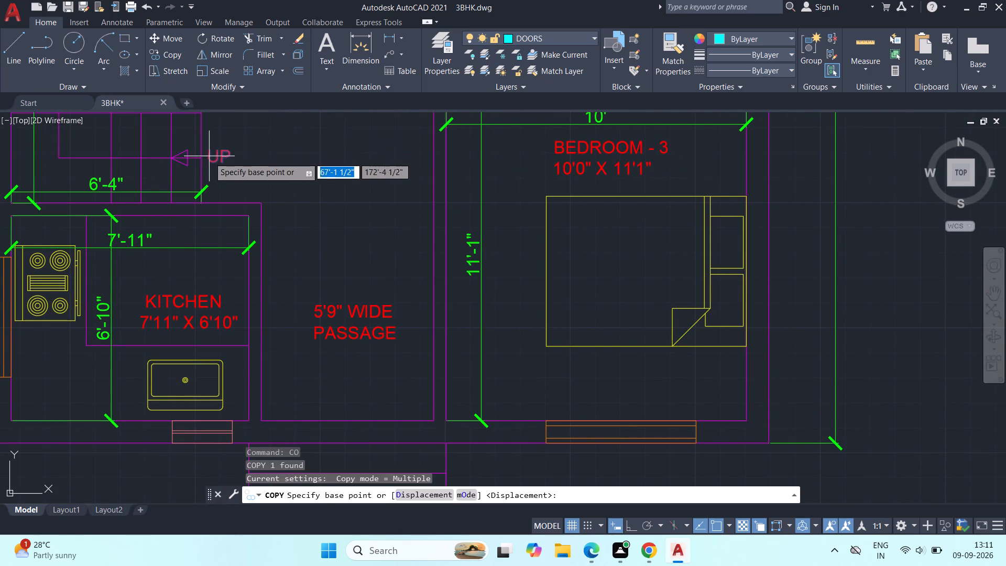
{"action": "left_click", "coordinate": [221, 160]}
{"action": "scroll", "coordinate": [357, 428], "scroll_direction": "up", "scroll_amount": 3}
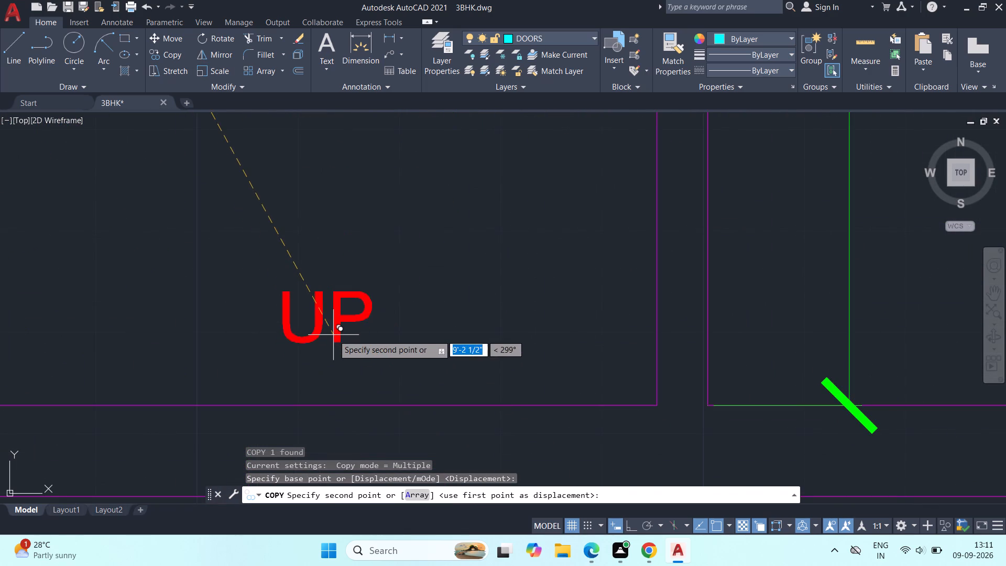
{"action": "left_click", "coordinate": [329, 349]}
{"action": "key", "text": "Escape"}
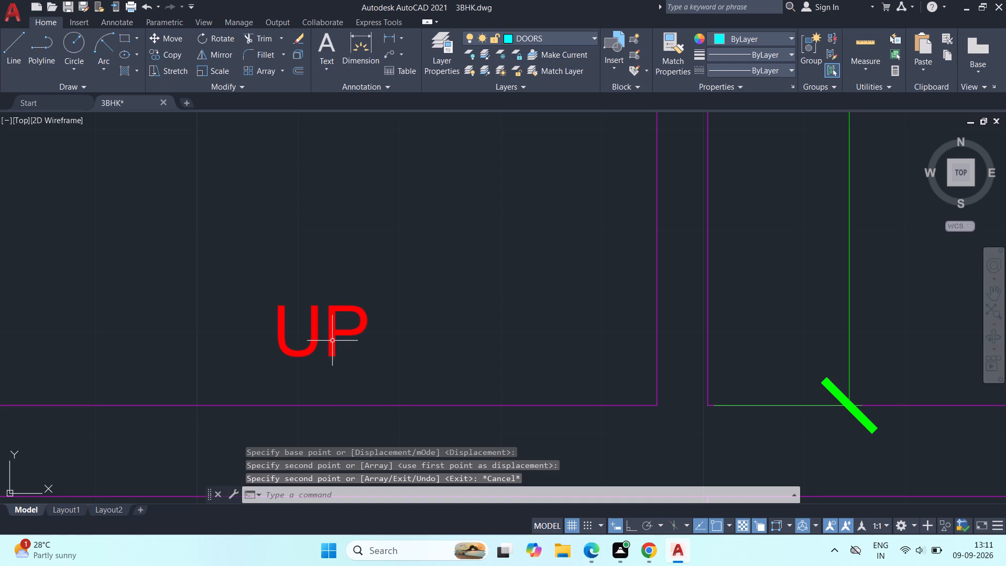
Change the text of the copied label in the passage to ENTRY.
{"action": "double_click", "coordinate": [331, 341]}
{"action": "double_click", "coordinate": [325, 341]}
{"action": "left_click", "coordinate": [340, 343]}
{"action": "double_click", "coordinate": [340, 335]}
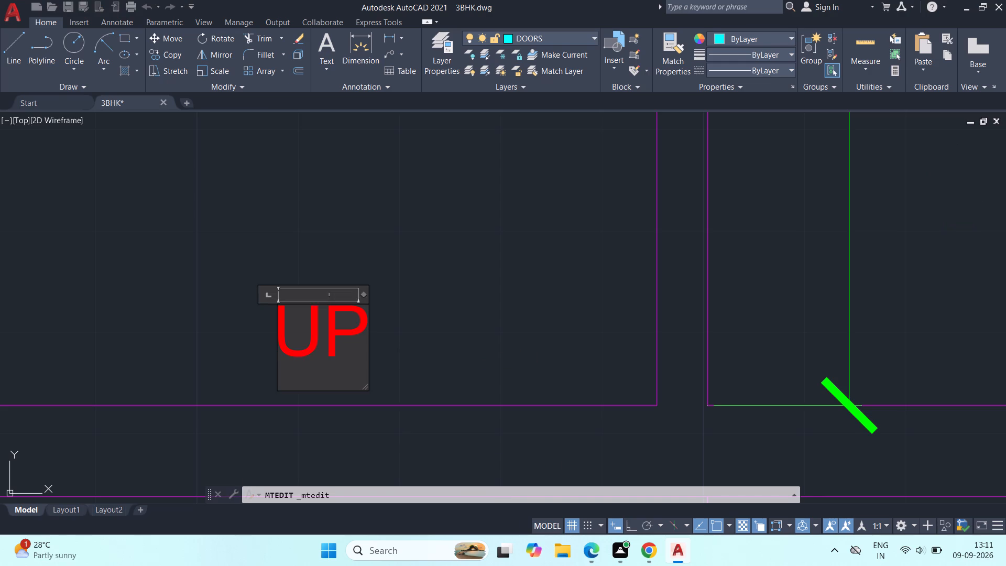
{"action": "left_click", "coordinate": [358, 337]}
{"action": "key", "text": "BackSpace"}
{"action": "key", "text": "BackSpace"}
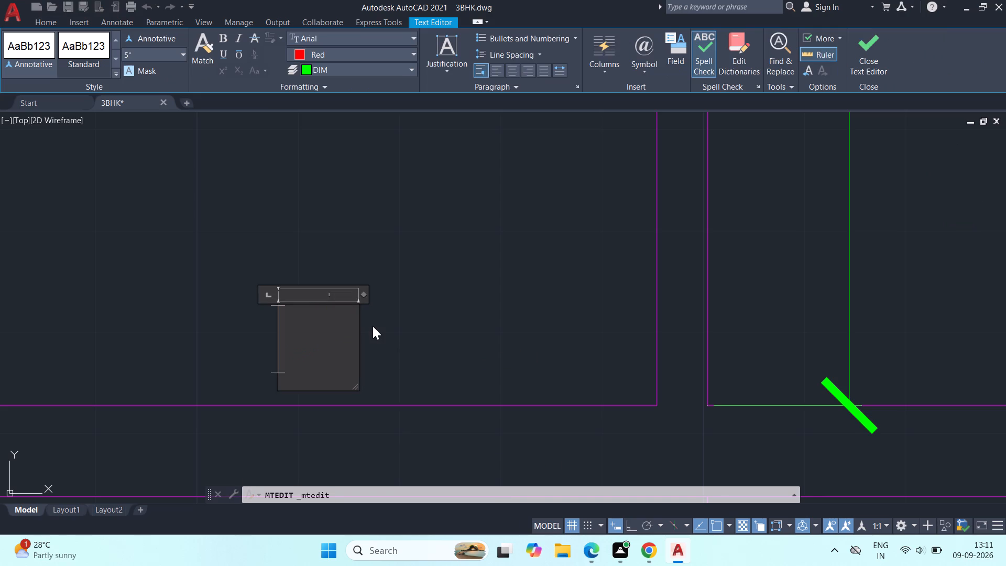
{"action": "type", "text": "ENTRY"}
{"action": "left_click", "coordinate": [482, 256]}
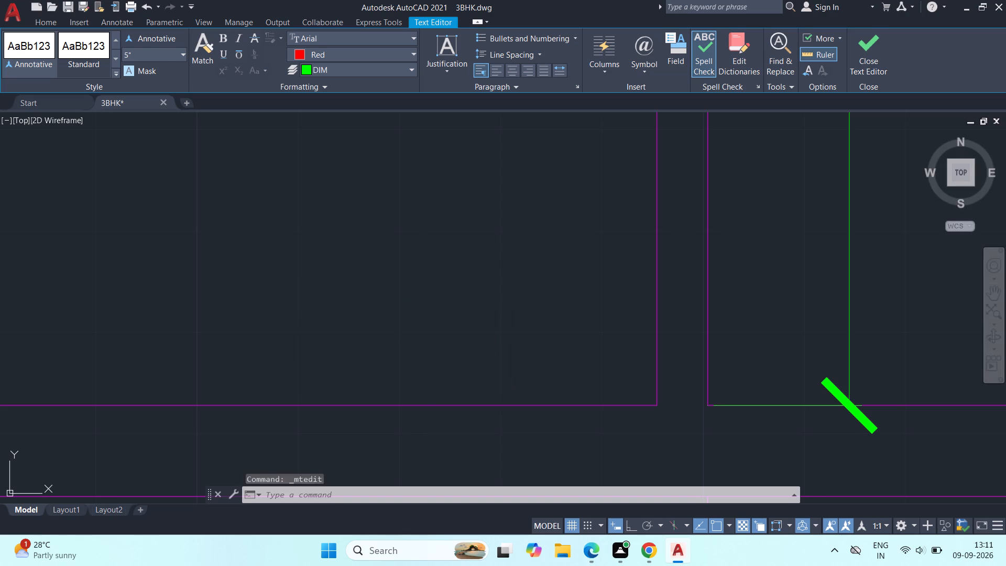
Move the ENTRY label slightly toward the kitchen so it sits centred beneath the passage label.
{"action": "scroll", "coordinate": [441, 301], "scroll_direction": "down", "scroll_amount": 3}
{"action": "left_click", "coordinate": [408, 307]}
{"action": "type", "text": "M"}
{"action": "key", "text": "space"}
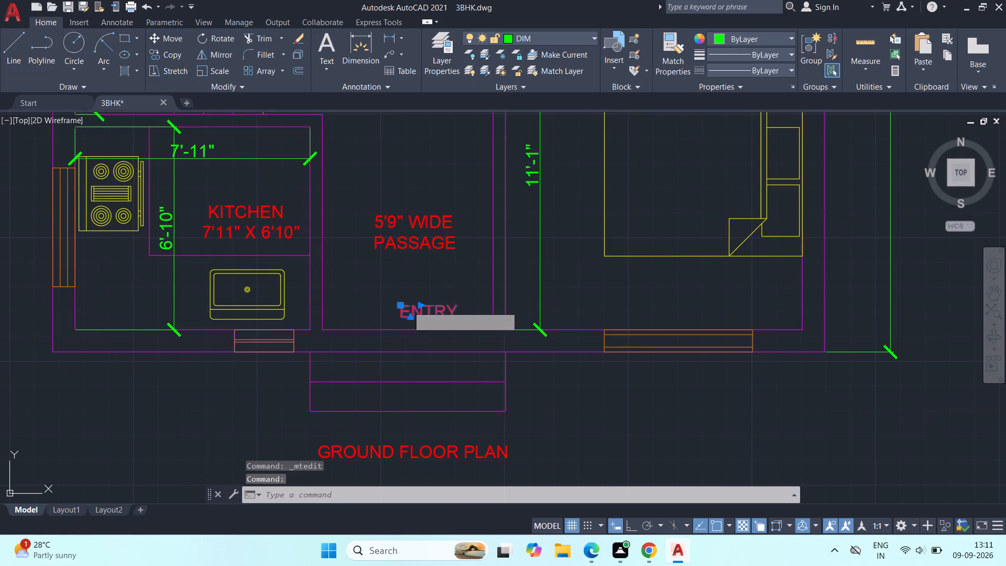
{"action": "left_click", "coordinate": [413, 313]}
{"action": "left_click", "coordinate": [391, 309]}
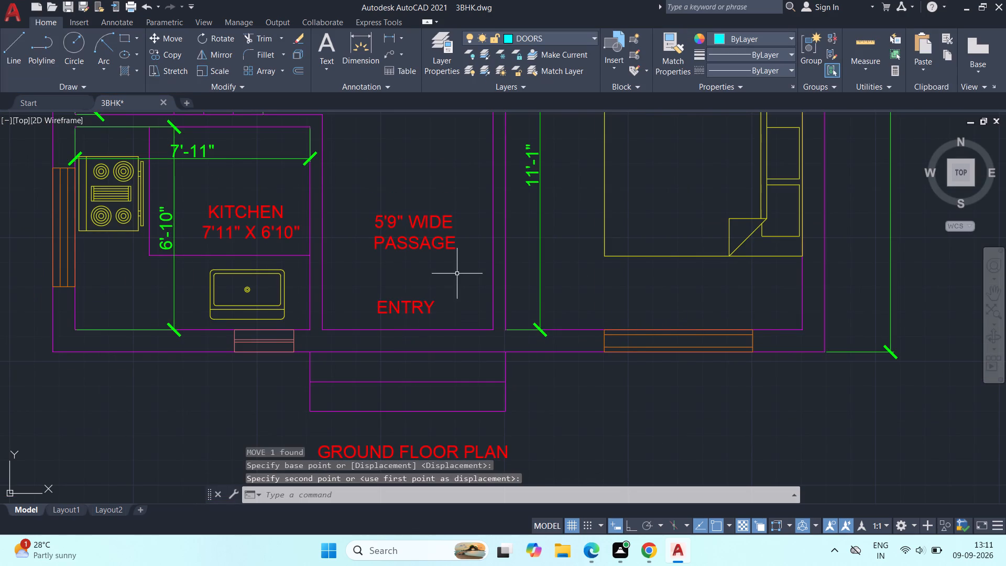
Insert the Door - Imperial block from the architectural tool palette in the empty space outside the plan.
{"action": "middle_click_drag", "start_coordinate": [445, 303], "coordinate": [424, 393]}
{"action": "scroll", "coordinate": [371, 264], "scroll_direction": "down", "scroll_amount": 2}
{"action": "middle_click_drag", "start_coordinate": [363, 278], "coordinate": [315, 417]}
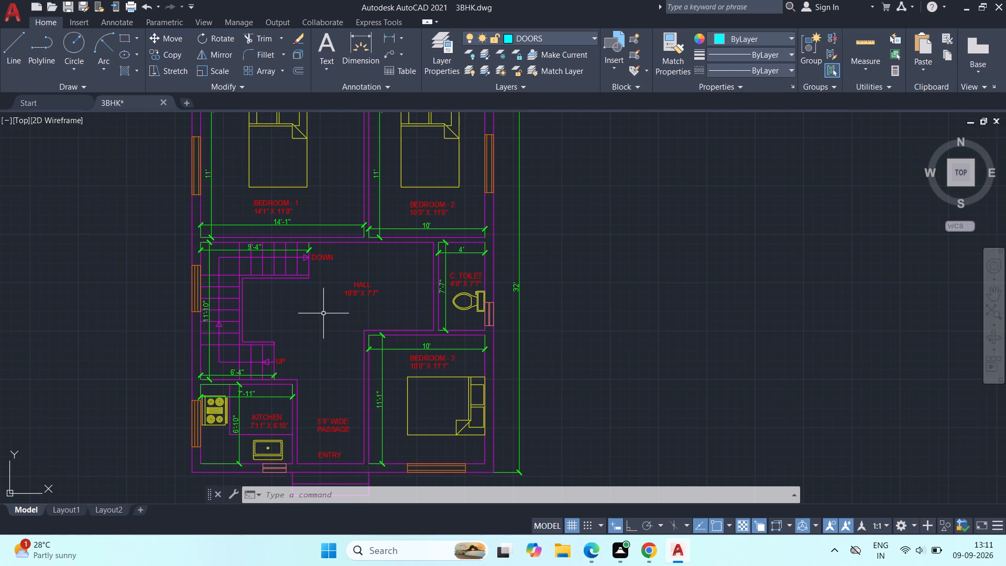
{"action": "key", "text": "ctrl+2"}
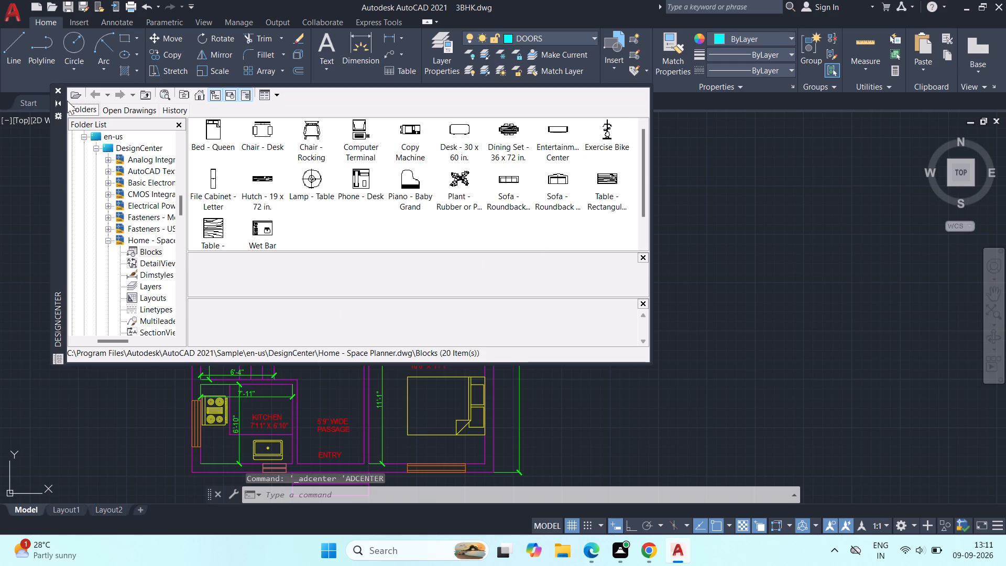
{"action": "left_click", "coordinate": [55, 92]}
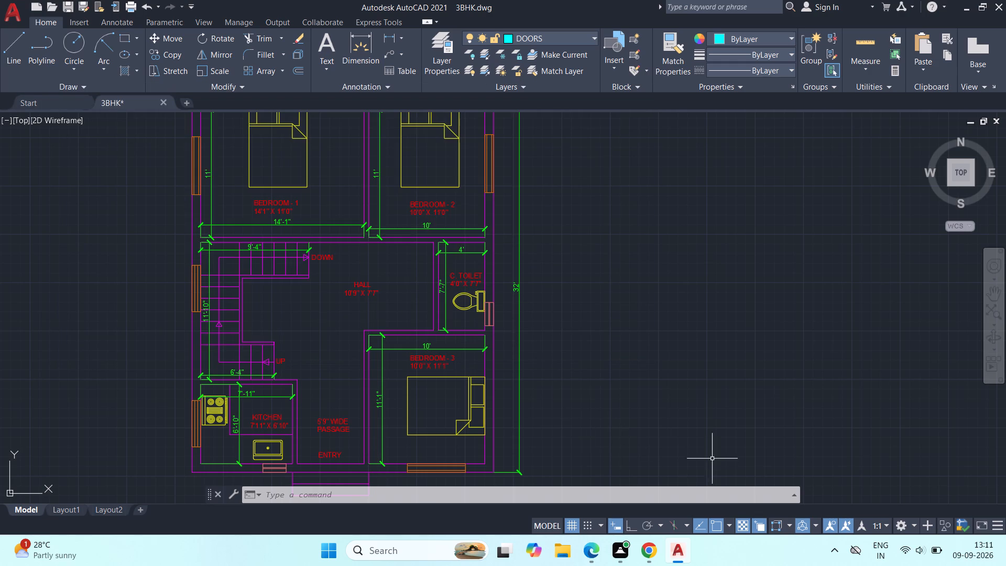
{"action": "key", "text": "ctrl+3"}
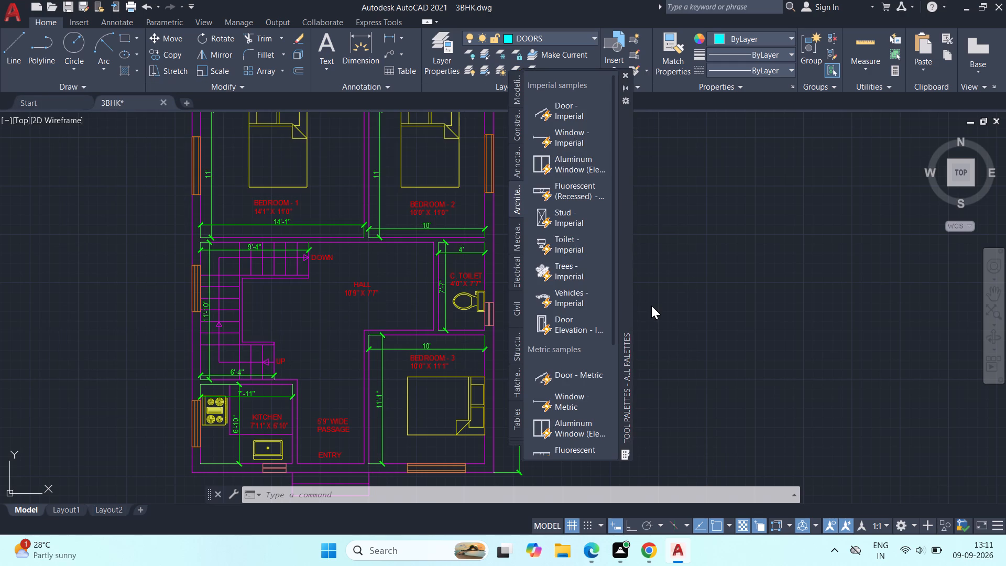
{"action": "left_click", "coordinate": [565, 117]}
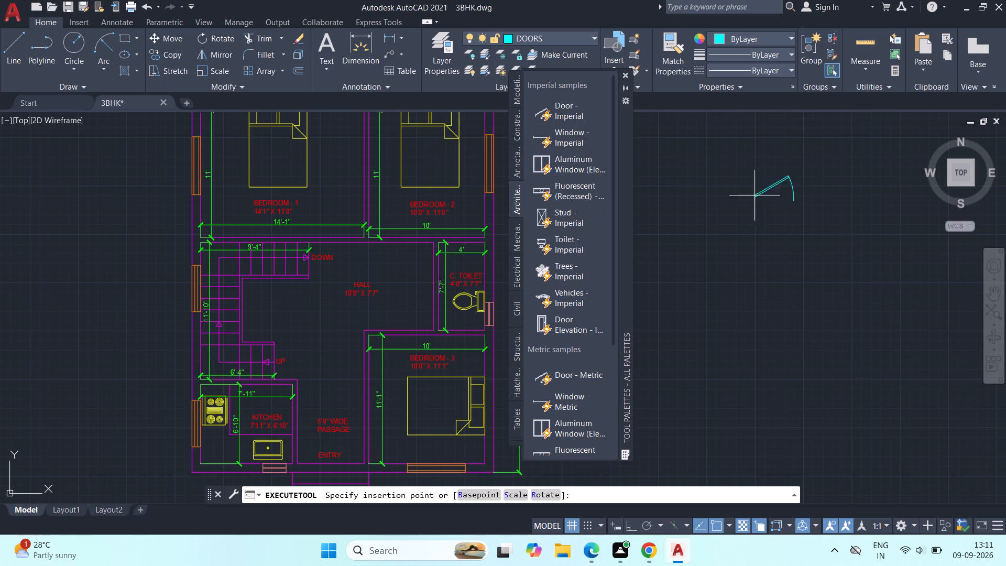
{"action": "left_click", "coordinate": [665, 284]}
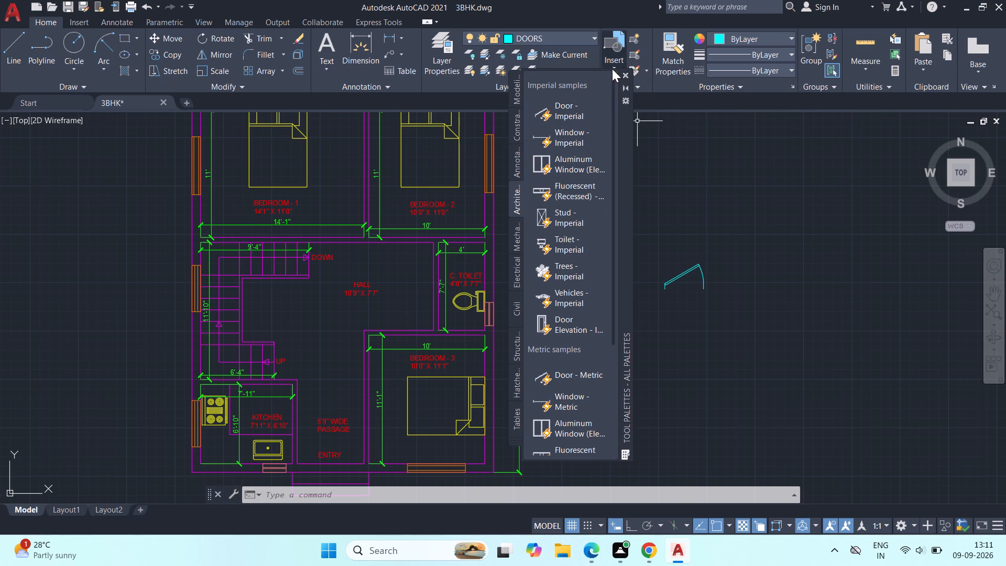
{"action": "left_click", "coordinate": [626, 77]}
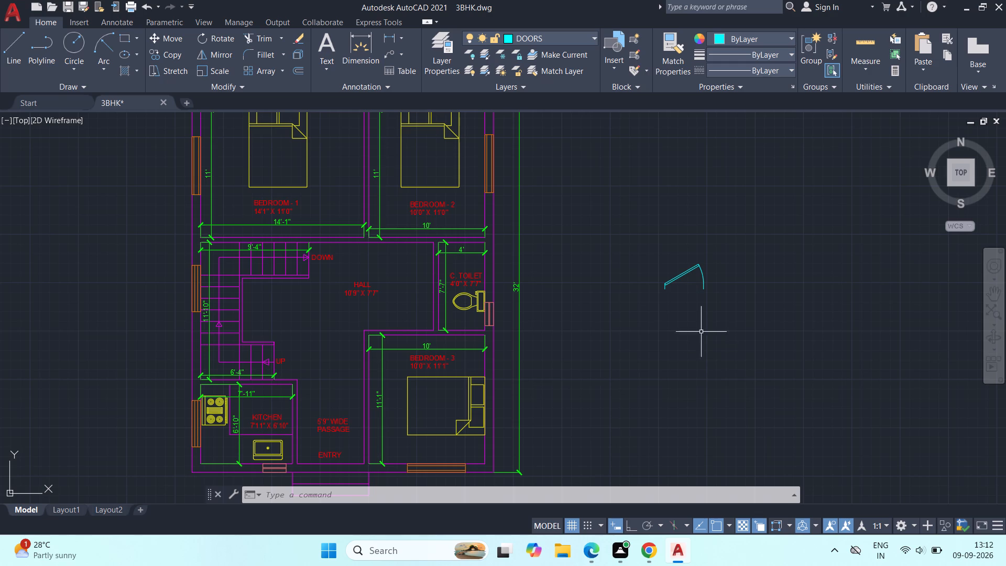
Set the inserted door block's opening angle to Open 90º.
{"action": "scroll", "coordinate": [687, 314], "scroll_direction": "up", "scroll_amount": 3}
{"action": "middle_click_drag", "start_coordinate": [645, 259], "coordinate": [636, 301]}
{"action": "scroll", "coordinate": [635, 302], "scroll_direction": "down", "scroll_amount": 2}
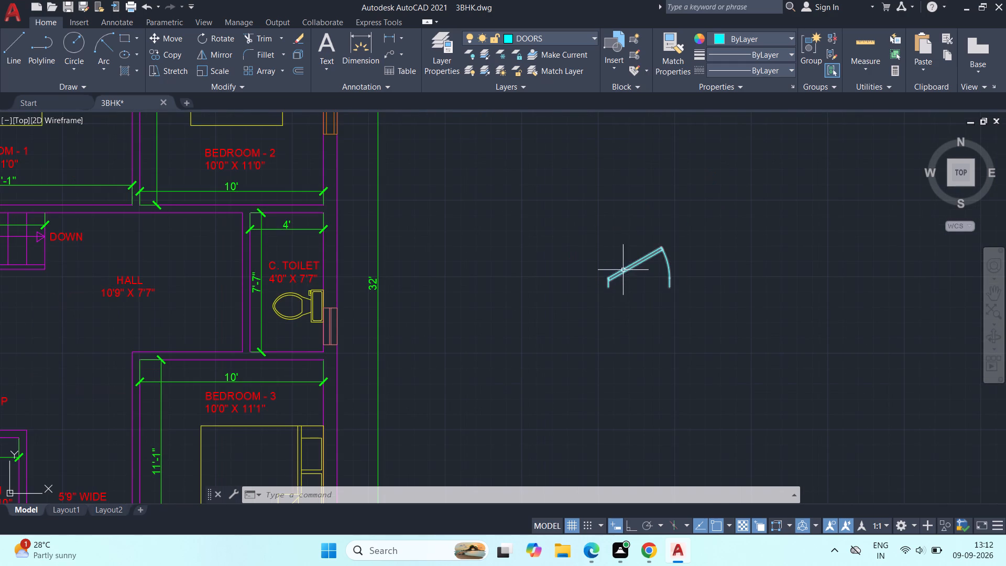
{"action": "left_click", "coordinate": [629, 271]}
{"action": "scroll", "coordinate": [689, 281], "scroll_direction": "up", "scroll_amount": 2}
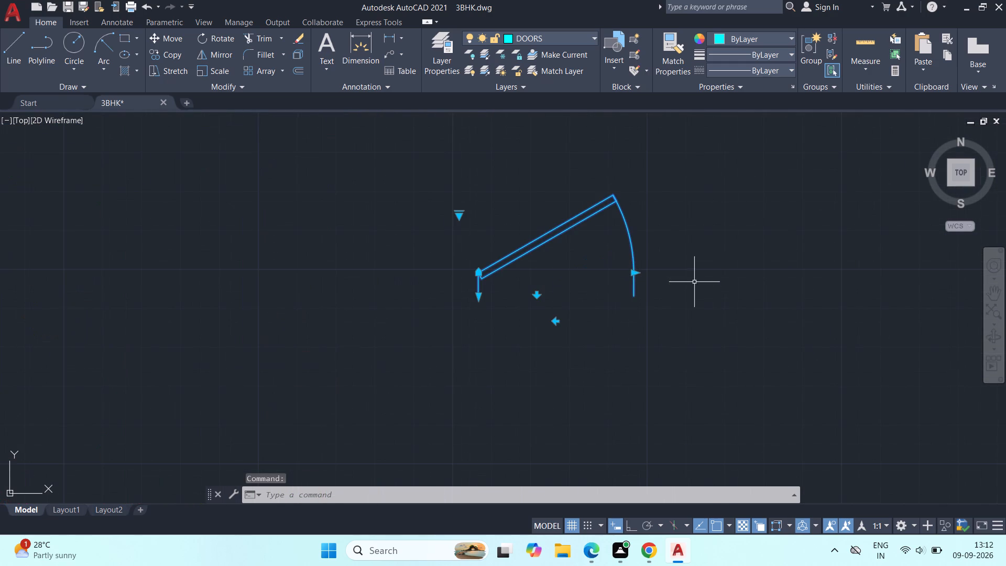
{"action": "middle_click_drag", "start_coordinate": [741, 297], "coordinate": [786, 344]}
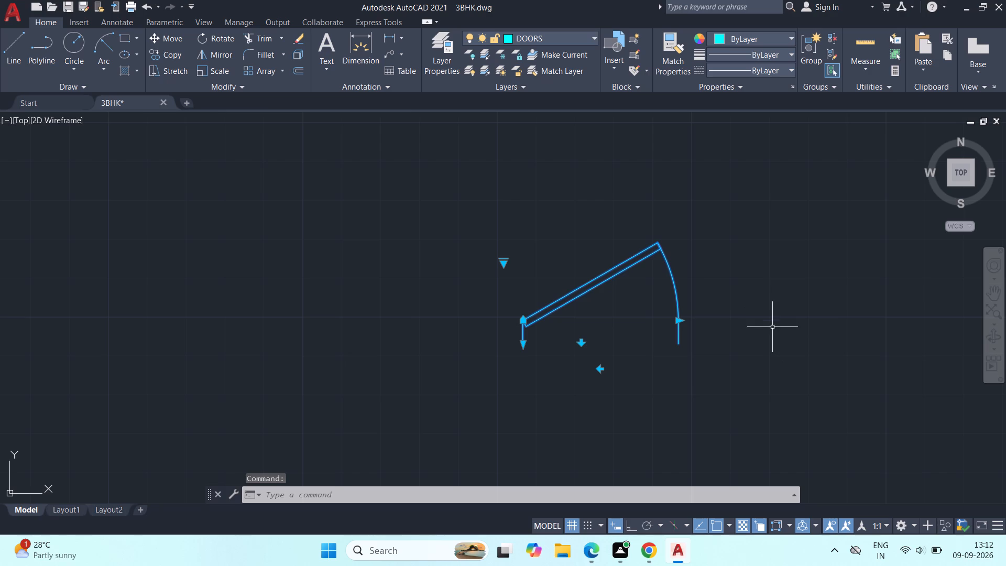
{"action": "left_click", "coordinate": [503, 265]}
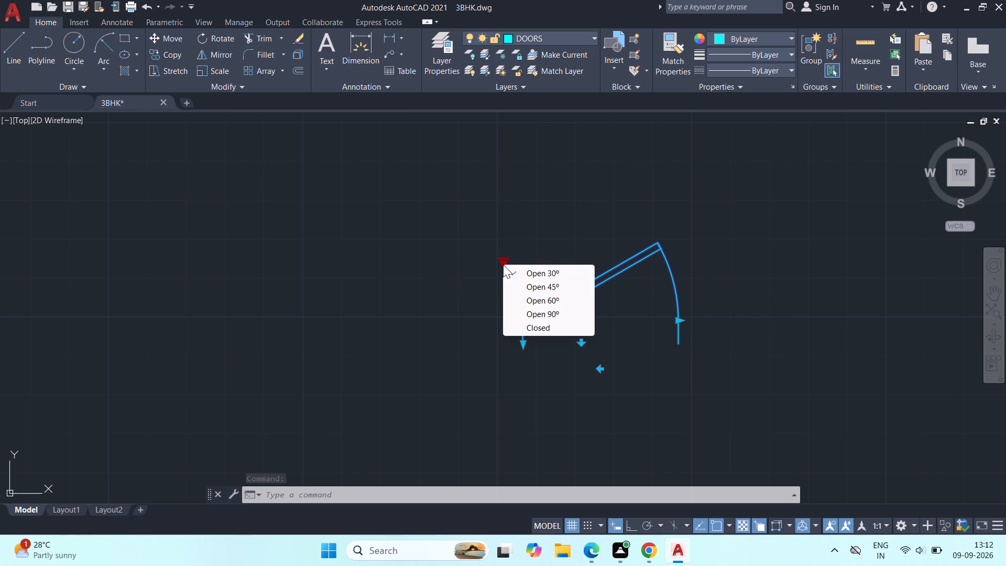
{"action": "left_click", "coordinate": [538, 312]}
{"action": "scroll", "coordinate": [539, 312], "scroll_direction": "down", "scroll_amount": 2}
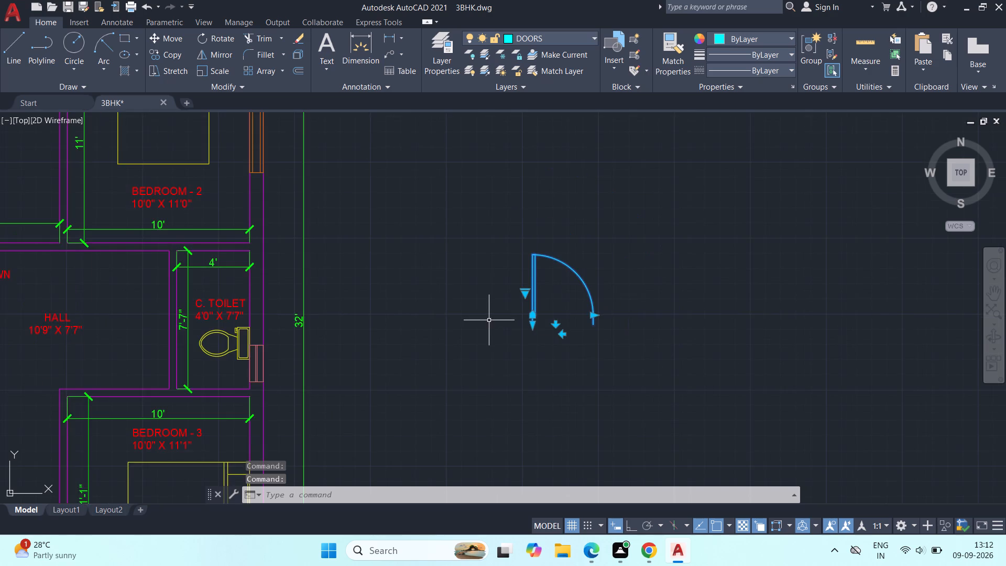
Mirror the door block about a vertical line on its hinge side, keeping the source door.
{"action": "middle_click_drag", "start_coordinate": [490, 322], "coordinate": [587, 328]}
{"action": "key", "text": "Escape"}
{"action": "left_click", "coordinate": [632, 311]}
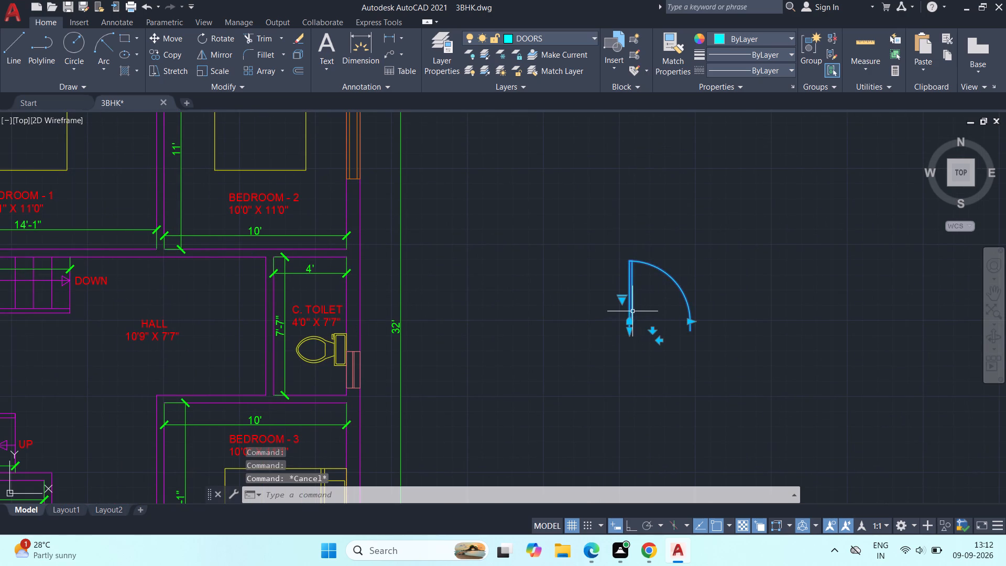
{"action": "left_click", "coordinate": [207, 50]}
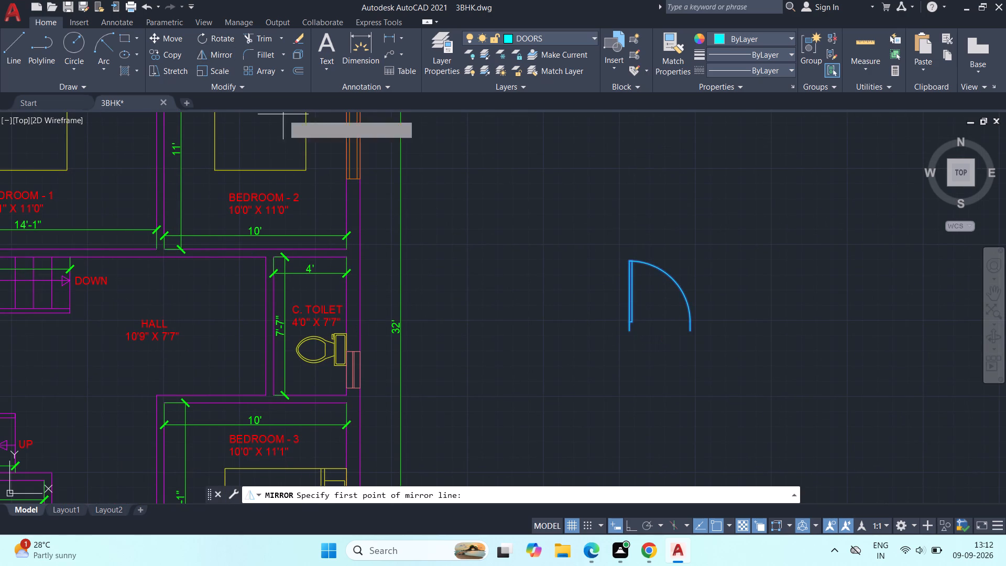
{"action": "left_click", "coordinate": [586, 242]}
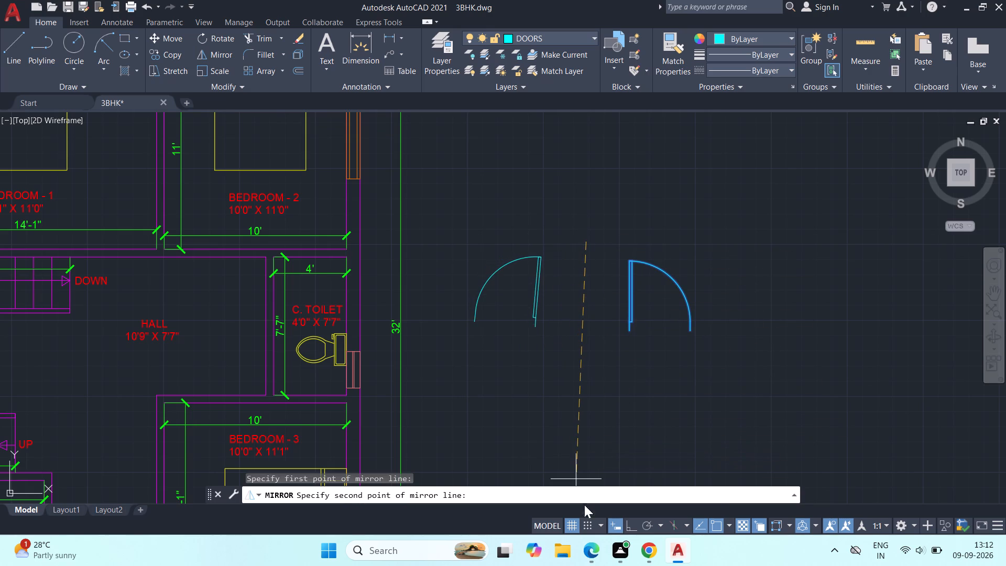
{"action": "left_click", "coordinate": [630, 526]}
{"action": "left_click", "coordinate": [605, 392]}
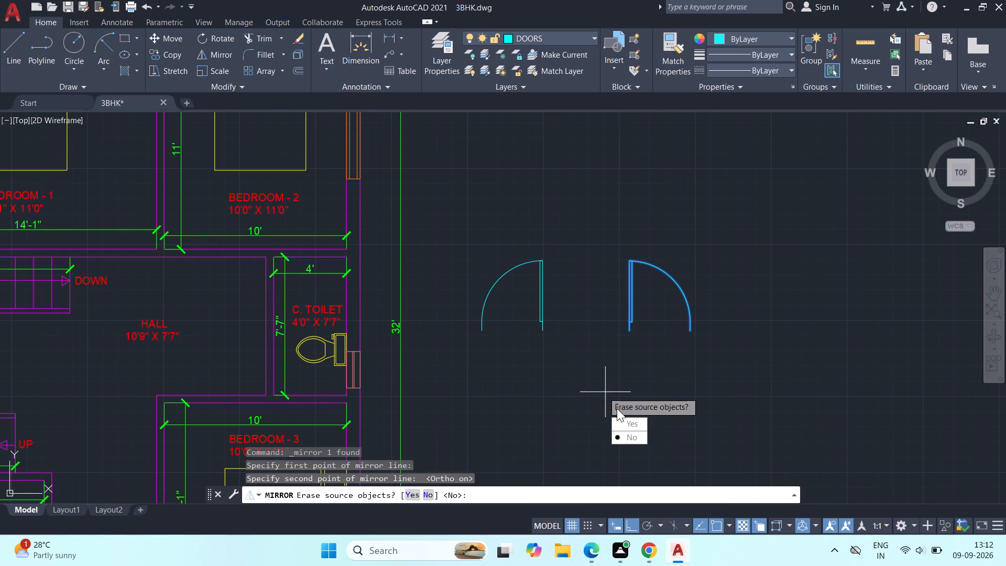
{"action": "left_click_drag", "start_coordinate": [636, 438], "coordinate": [603, 392]}
{"action": "middle_click_drag", "start_coordinate": [546, 298], "coordinate": [627, 320]}
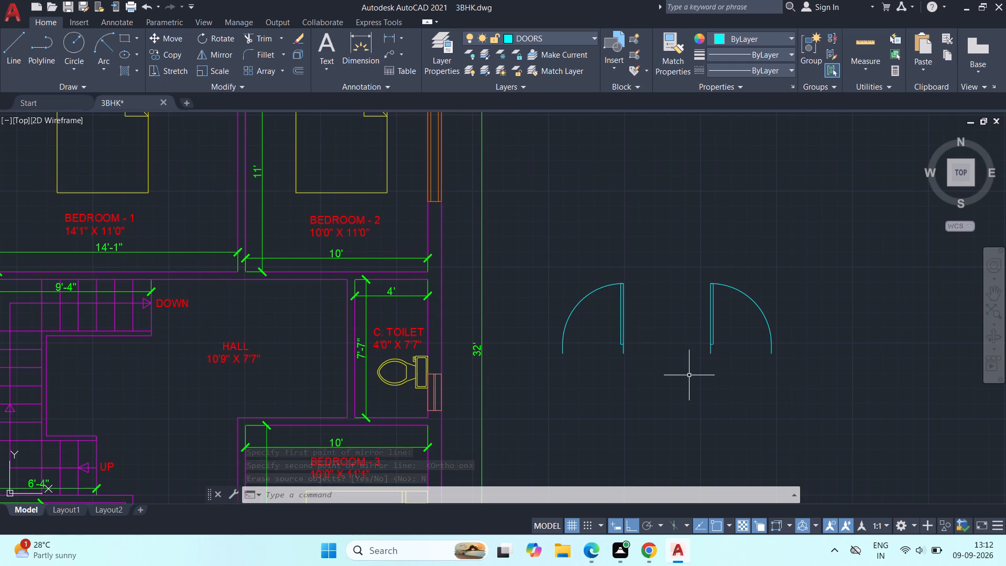
Move the mirrored door by its lower hinge-side endpoint onto the Bedroom - 1 and hall wall, near the Bedroom - 2 partition.
{"action": "type", "text": "M"}
{"action": "key", "text": "space"}
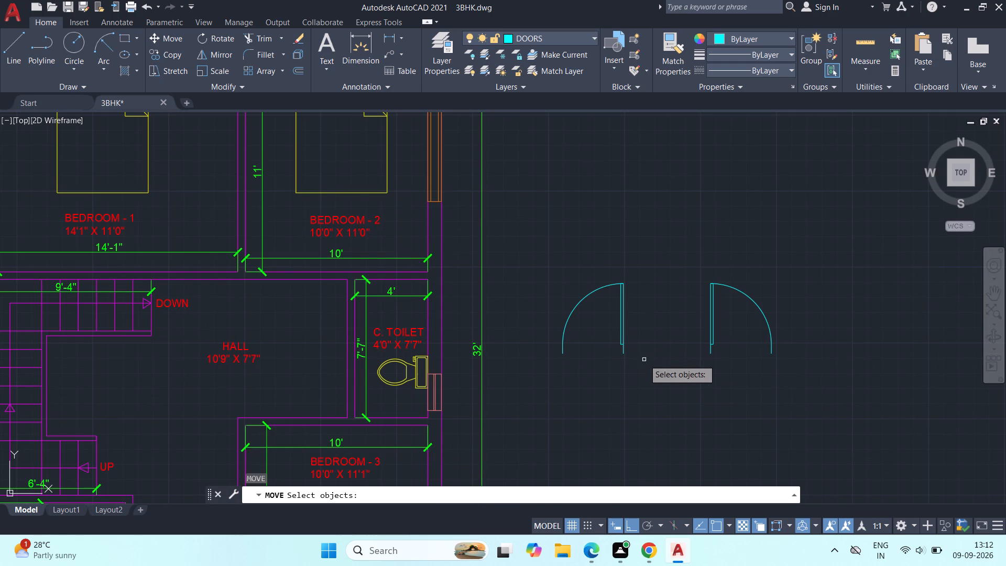
{"action": "left_click", "coordinate": [626, 349]}
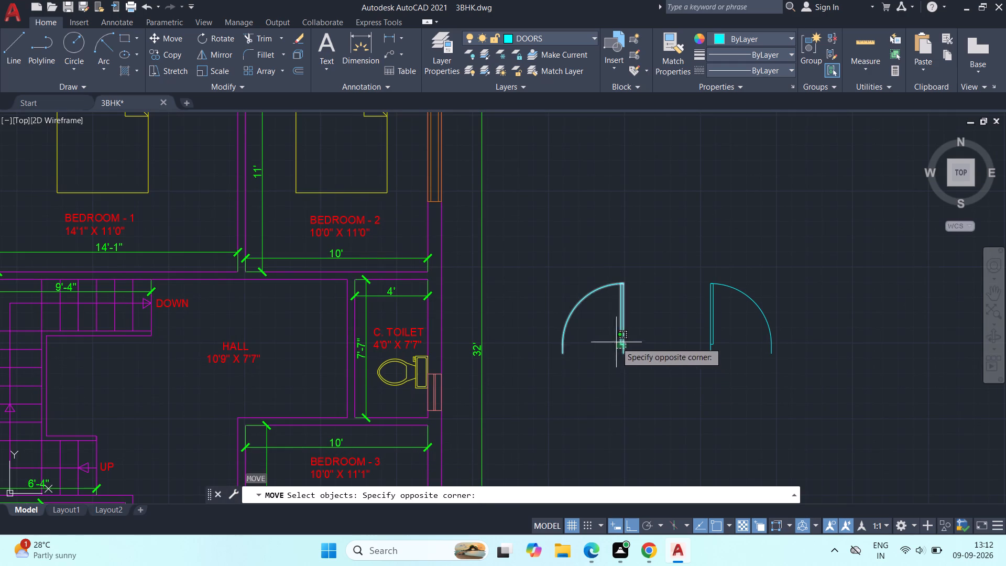
{"action": "left_click", "coordinate": [616, 342]}
{"action": "key", "text": "space"}
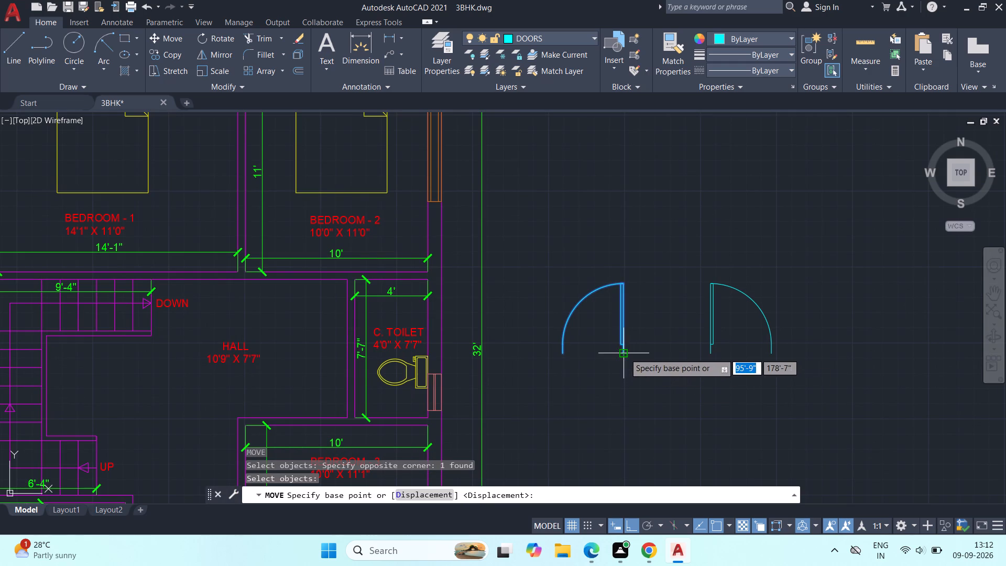
{"action": "left_click", "coordinate": [625, 353]}
{"action": "middle_click_drag", "start_coordinate": [196, 291], "coordinate": [359, 296]}
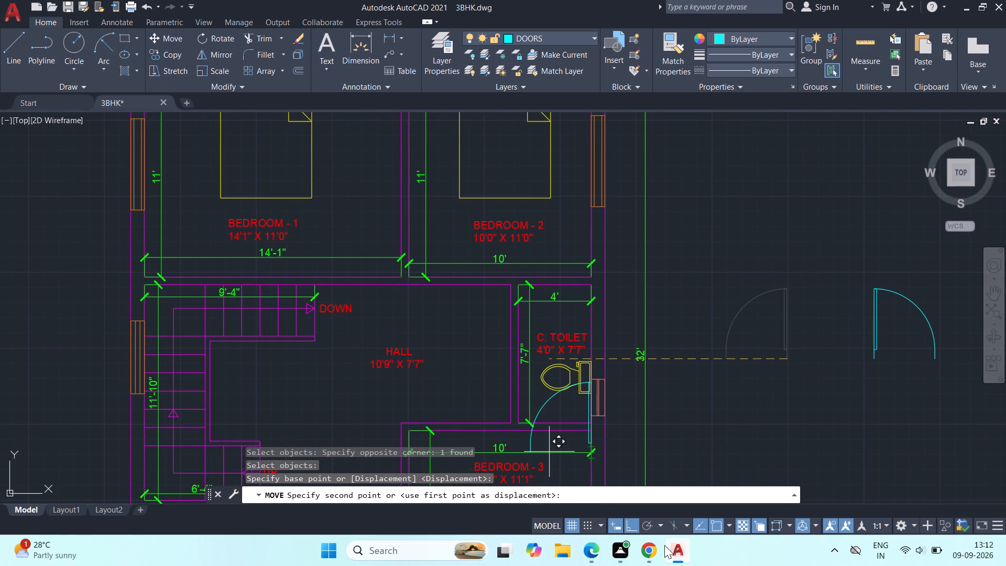
{"action": "left_click", "coordinate": [628, 525]}
{"action": "scroll", "coordinate": [324, 259], "scroll_direction": "up", "scroll_amount": 1}
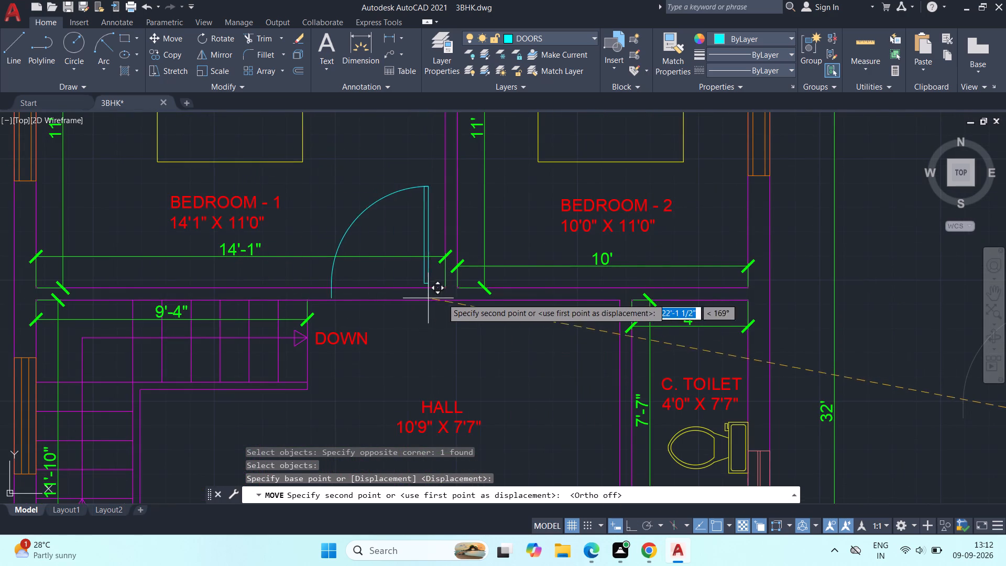
{"action": "scroll", "coordinate": [451, 285], "scroll_direction": "up", "scroll_amount": 1}
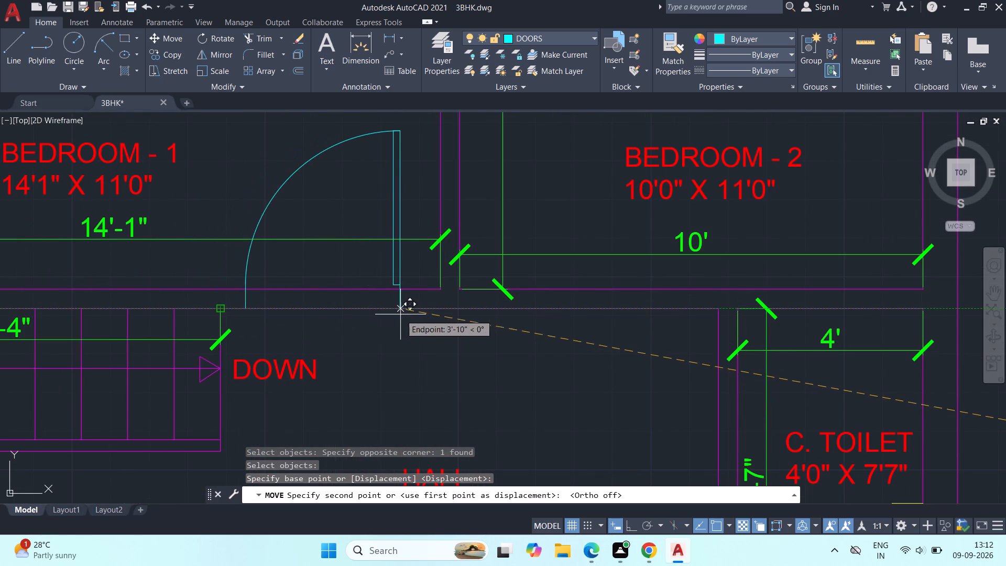
{"action": "left_click", "coordinate": [421, 312]}
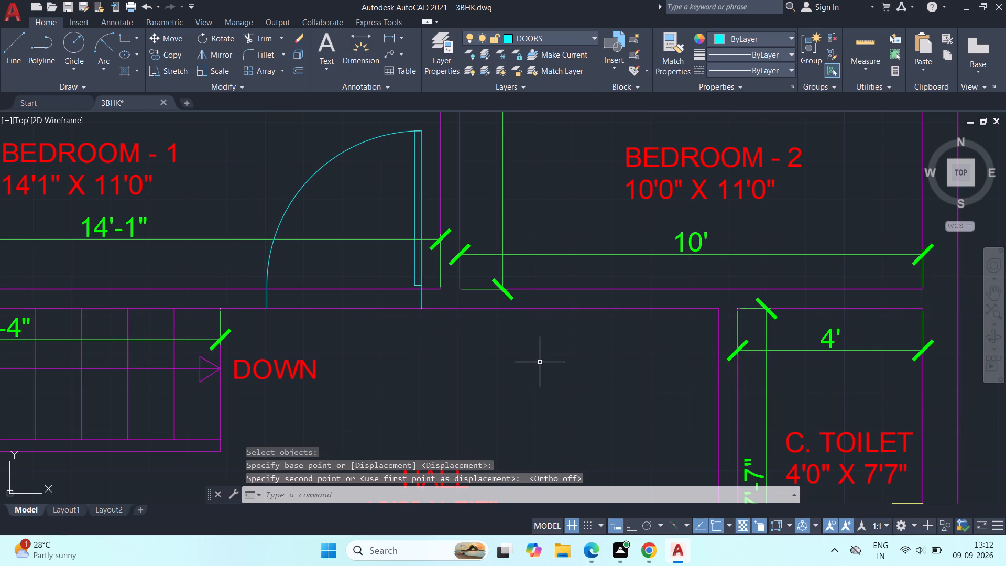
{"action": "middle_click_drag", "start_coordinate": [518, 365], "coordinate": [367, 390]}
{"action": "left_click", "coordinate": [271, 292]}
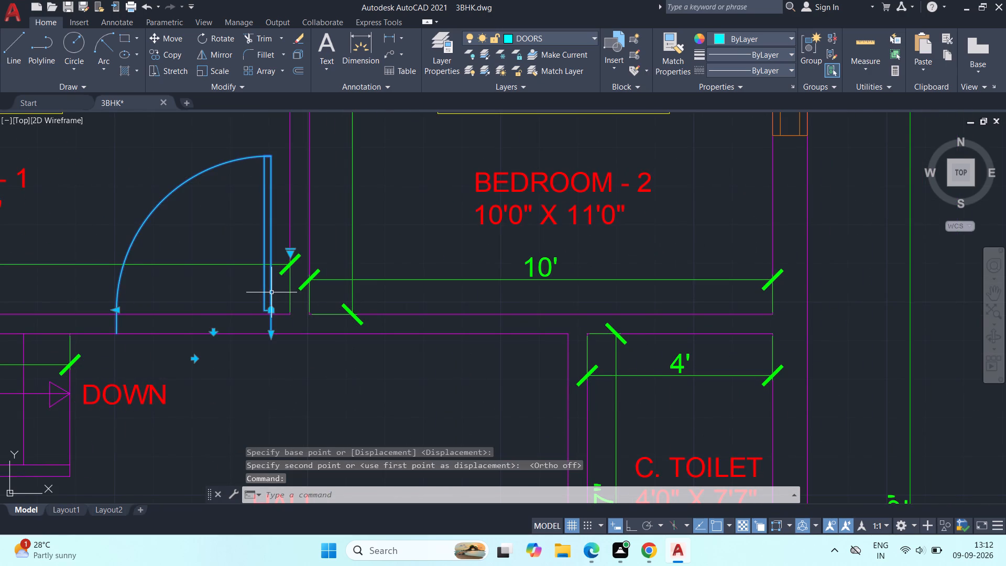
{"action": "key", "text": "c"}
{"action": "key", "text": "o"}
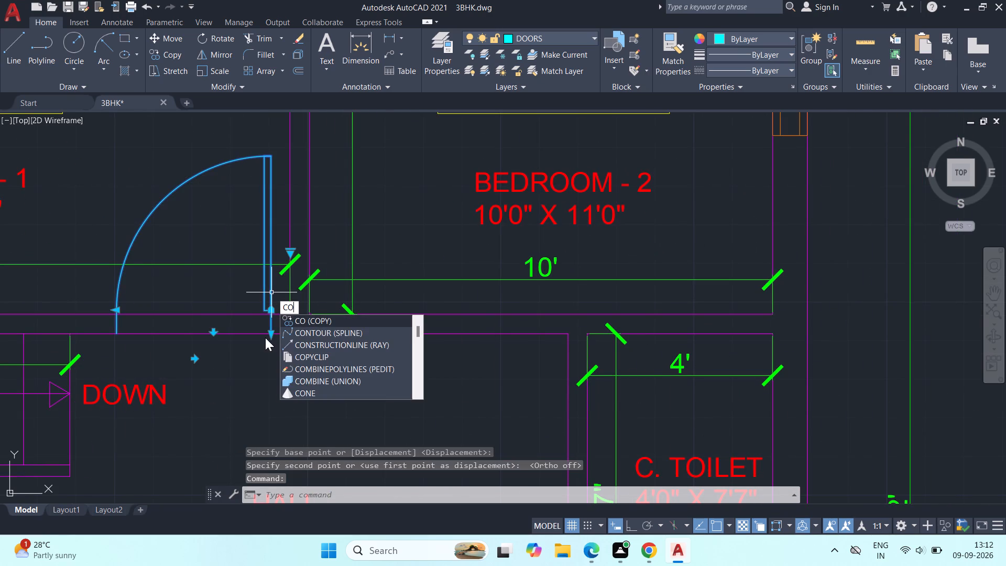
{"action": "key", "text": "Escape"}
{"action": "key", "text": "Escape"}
Mirror the Bedroom - 1 door into Bedroom - 2 about a vertical line through the middle of their partition, keeping the source door.
{"action": "left_click", "coordinate": [264, 252]}
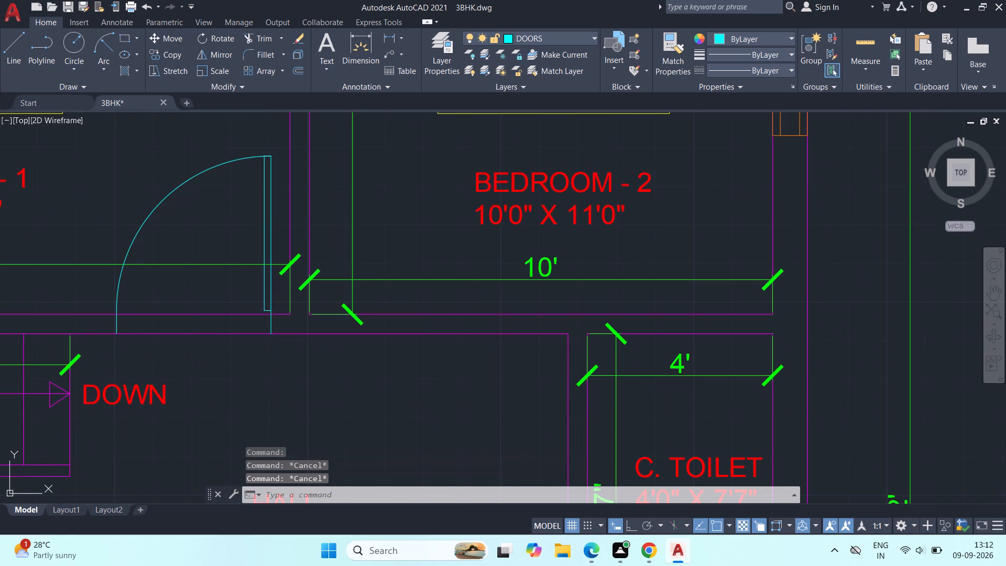
{"action": "left_click", "coordinate": [214, 53]}
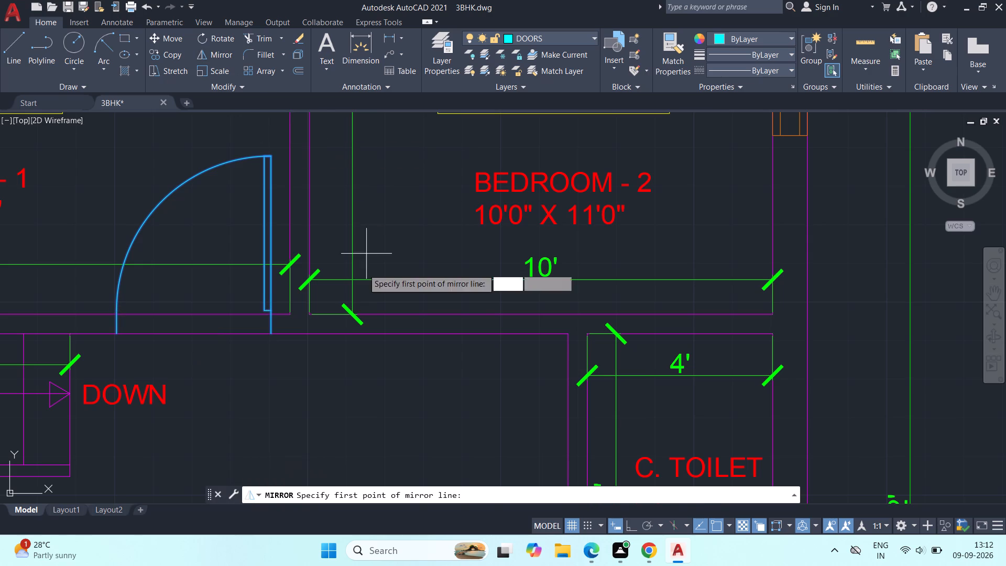
{"action": "left_click", "coordinate": [299, 313]}
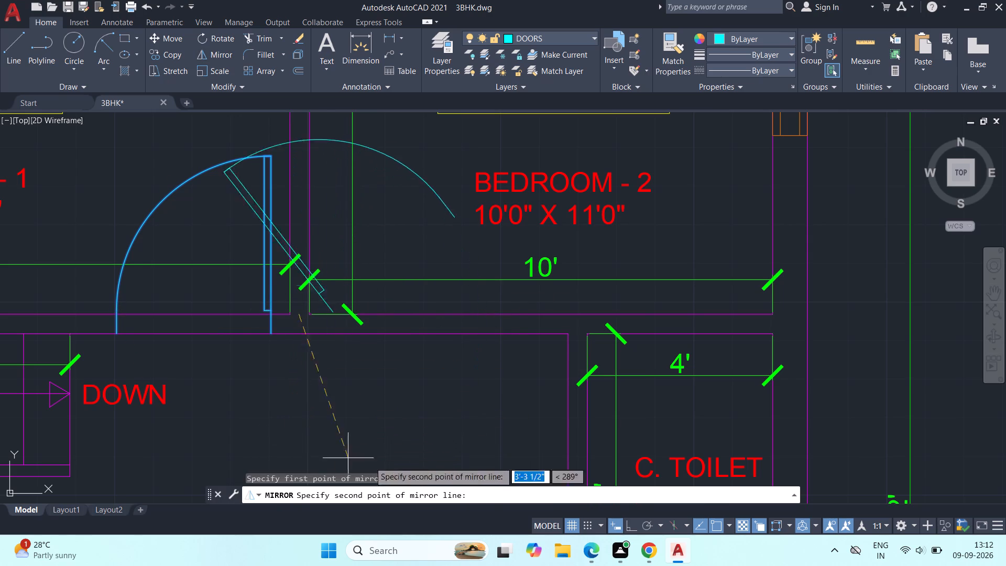
{"action": "left_click", "coordinate": [628, 531]}
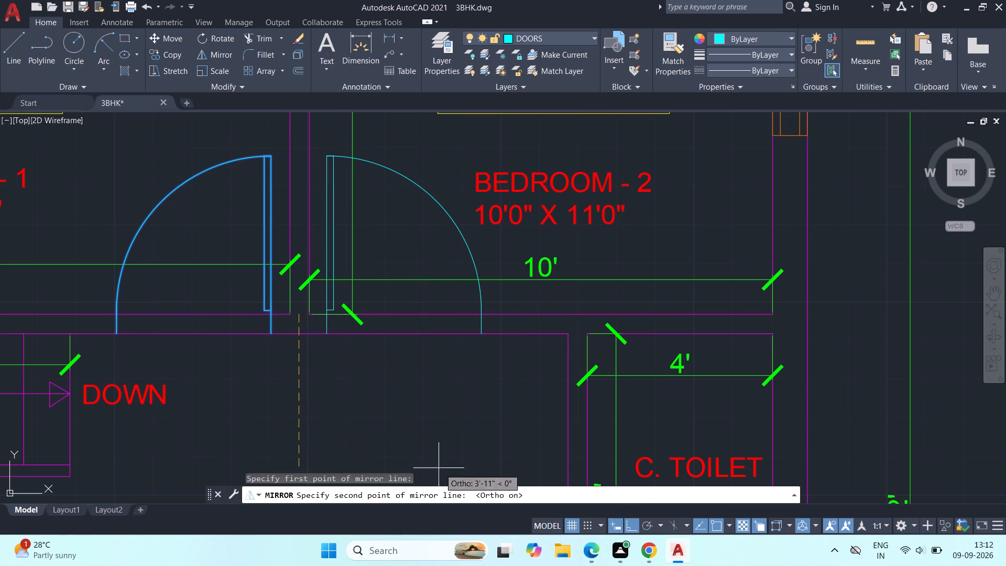
{"action": "left_click", "coordinate": [355, 391]}
{"action": "left_click_drag", "start_coordinate": [391, 438], "coordinate": [355, 391]}
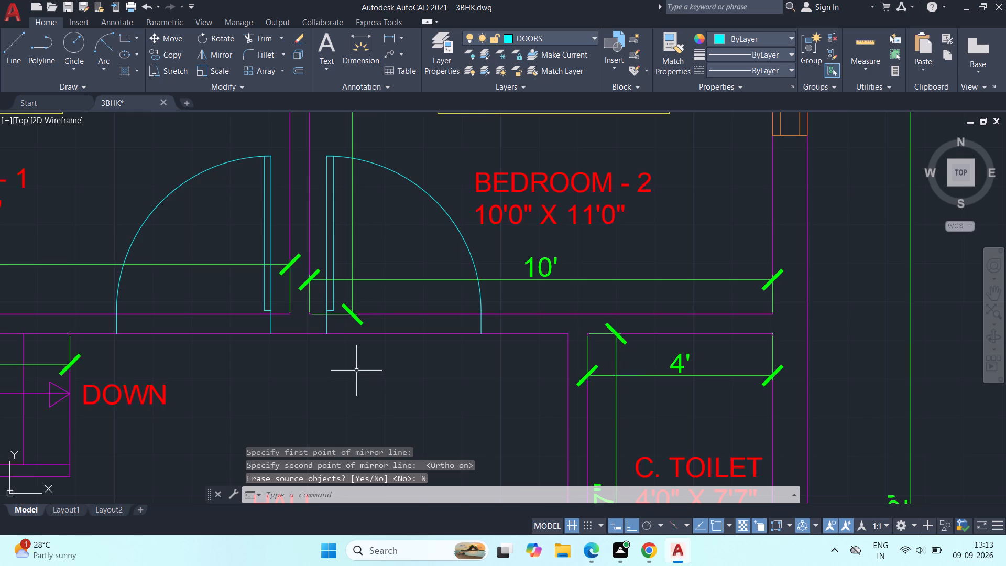
Mirror the spare door block outside the plan about a vertical line on its hinge side, keeping the source door.
{"action": "scroll", "coordinate": [356, 371], "scroll_direction": "down", "scroll_amount": 1}
{"action": "middle_click_drag", "start_coordinate": [364, 378], "coordinate": [394, 317]}
{"action": "scroll", "coordinate": [394, 317], "scroll_direction": "down", "scroll_amount": 1}
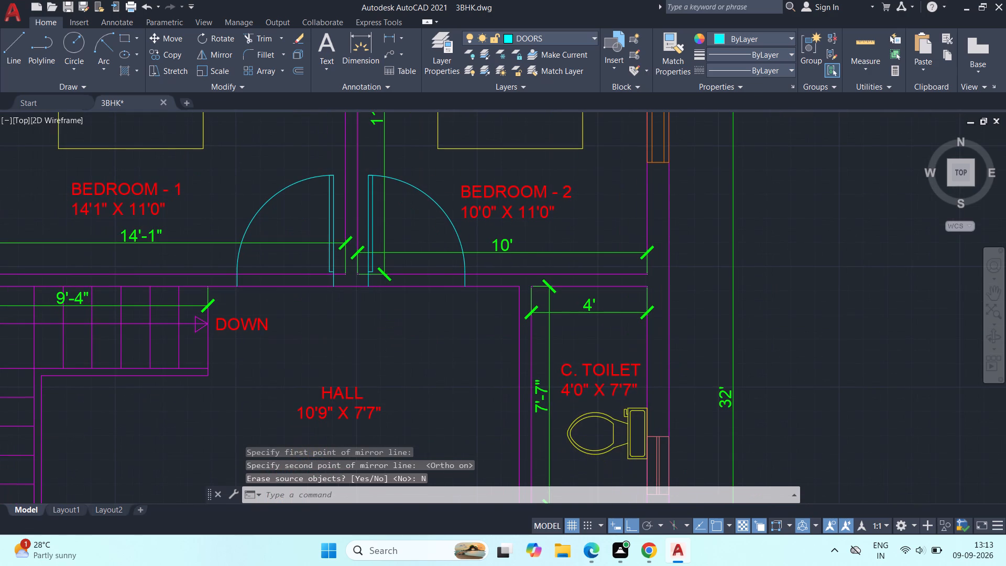
{"action": "scroll", "coordinate": [394, 317], "scroll_direction": "down", "scroll_amount": 1}
{"action": "middle_click_drag", "start_coordinate": [398, 328], "coordinate": [424, 128]}
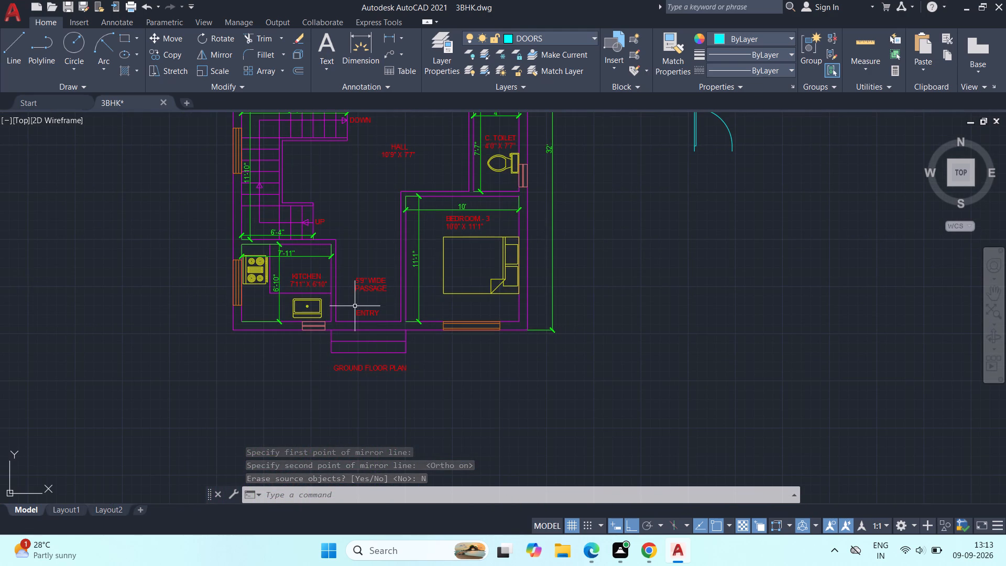
{"action": "left_click", "coordinate": [695, 134]}
{"action": "middle_click_drag", "start_coordinate": [694, 227], "coordinate": [641, 314]}
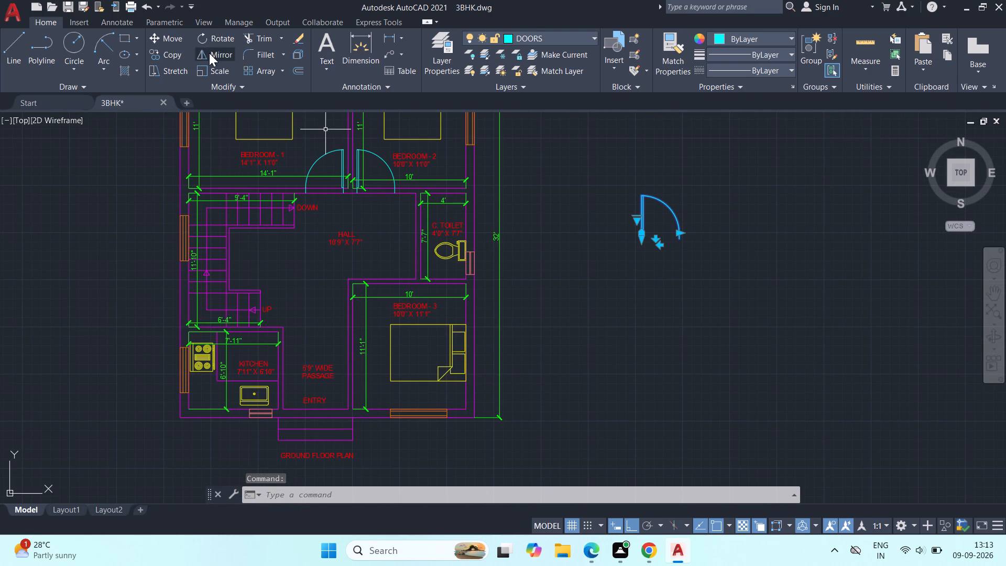
{"action": "left_click", "coordinate": [209, 53]}
{"action": "left_click", "coordinate": [604, 178]}
{"action": "left_click", "coordinate": [627, 319]}
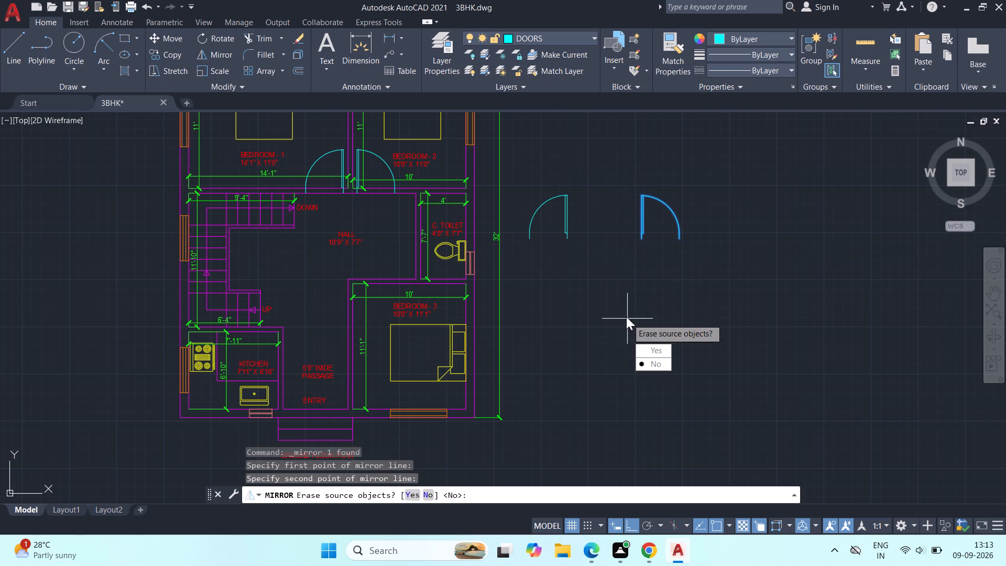
{"action": "left_click_drag", "start_coordinate": [651, 363], "coordinate": [627, 319]}
Move the mirrored door by its lower hinge-side endpoint onto the outer wall line at the passage entry, near the Bedroom - 3 wall.
{"action": "scroll", "coordinate": [565, 204], "scroll_direction": "up", "scroll_amount": 3}
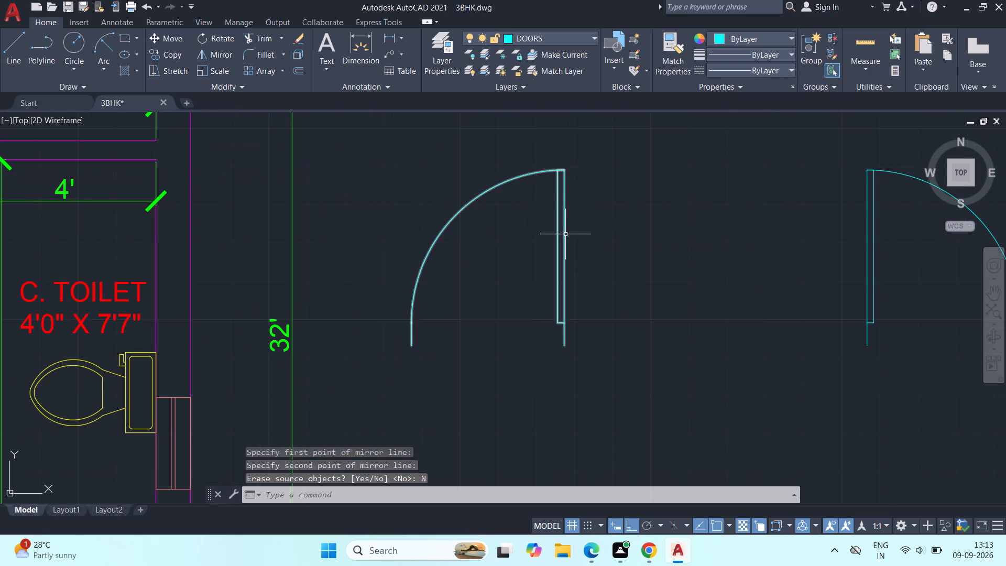
{"action": "left_click", "coordinate": [565, 234]}
{"action": "type", "text": "M"}
{"action": "key", "text": "space"}
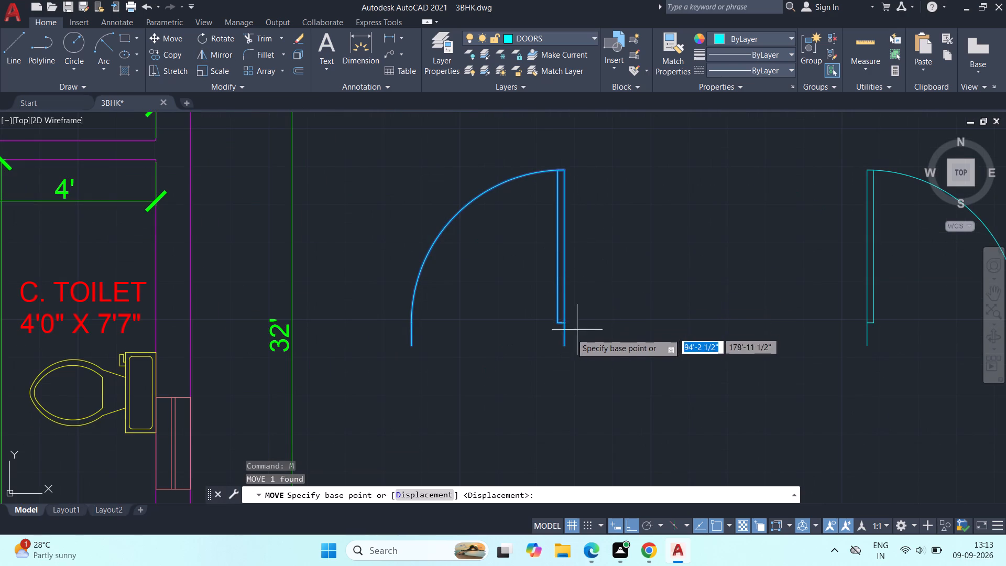
{"action": "left_click", "coordinate": [561, 346]}
{"action": "scroll", "coordinate": [352, 370], "scroll_direction": "down", "scroll_amount": 3}
{"action": "middle_click_drag", "start_coordinate": [402, 355], "coordinate": [646, 268]}
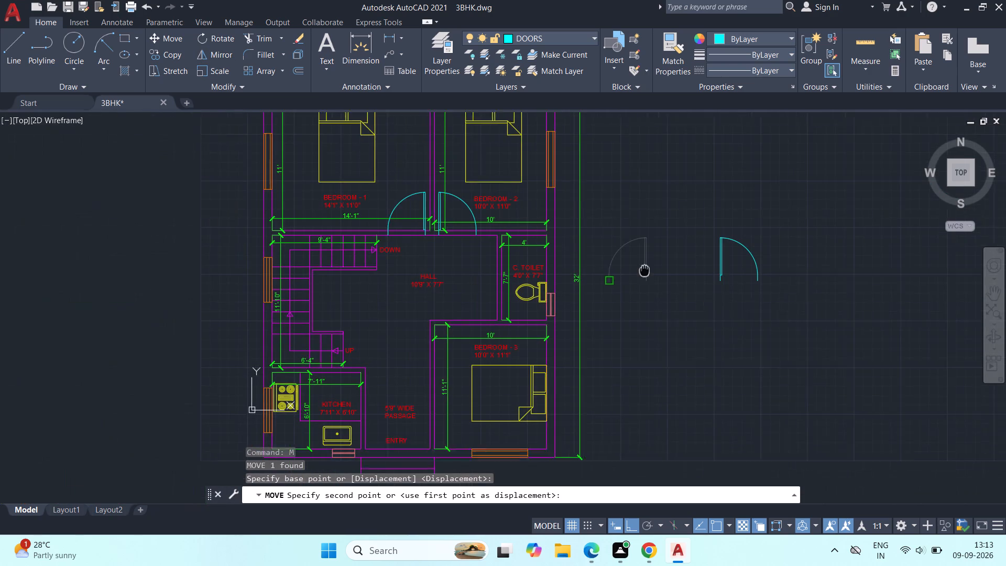
{"action": "middle_click_drag", "start_coordinate": [646, 268], "coordinate": [651, 262]}
{"action": "left_click", "coordinate": [628, 521]}
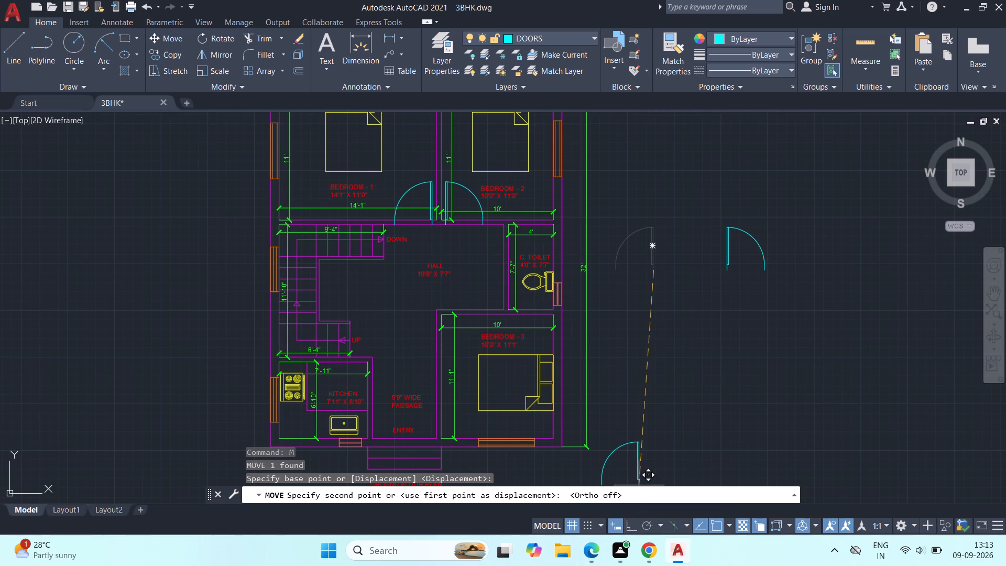
{"action": "scroll", "coordinate": [436, 463], "scroll_direction": "up", "scroll_amount": 3}
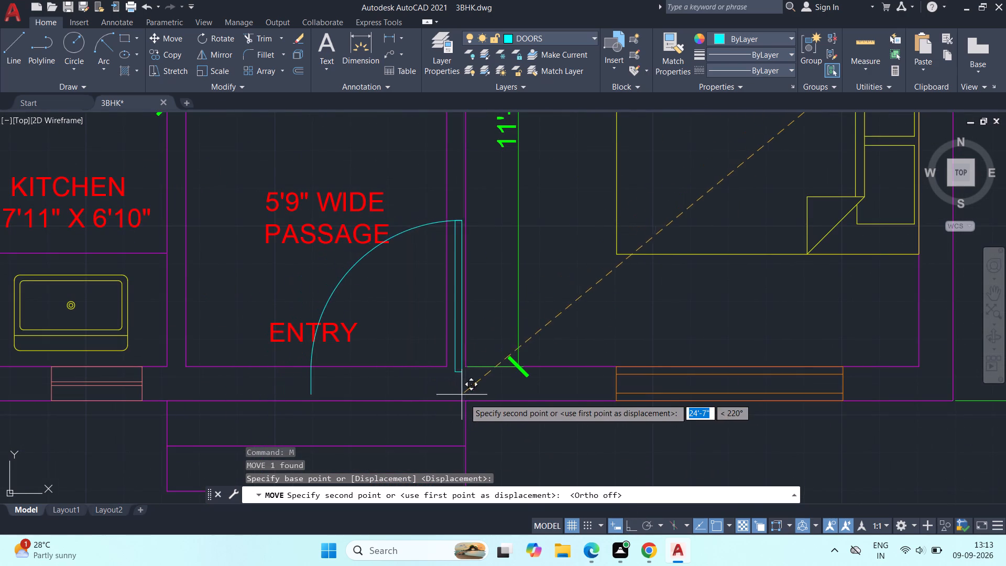
{"action": "left_click", "coordinate": [425, 397]}
Shift the entry door along the outer wall line, slightly away from the Bedroom - 3 wall and towards the kitchen.
{"action": "scroll", "coordinate": [331, 392], "scroll_direction": "down", "scroll_amount": 3}
{"action": "middle_click_drag", "start_coordinate": [436, 429], "coordinate": [505, 453]}
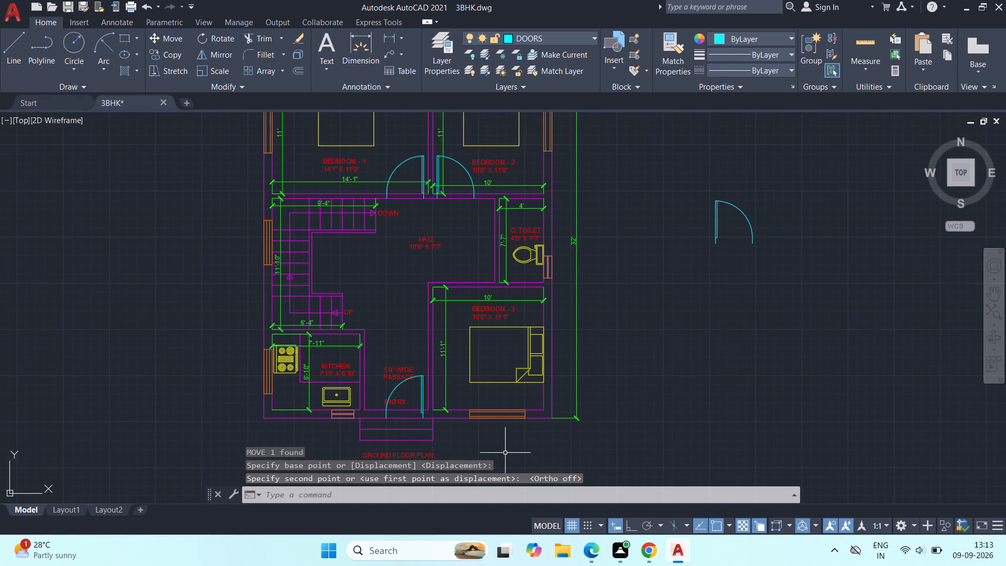
{"action": "scroll", "coordinate": [402, 453], "scroll_direction": "up", "scroll_amount": 3}
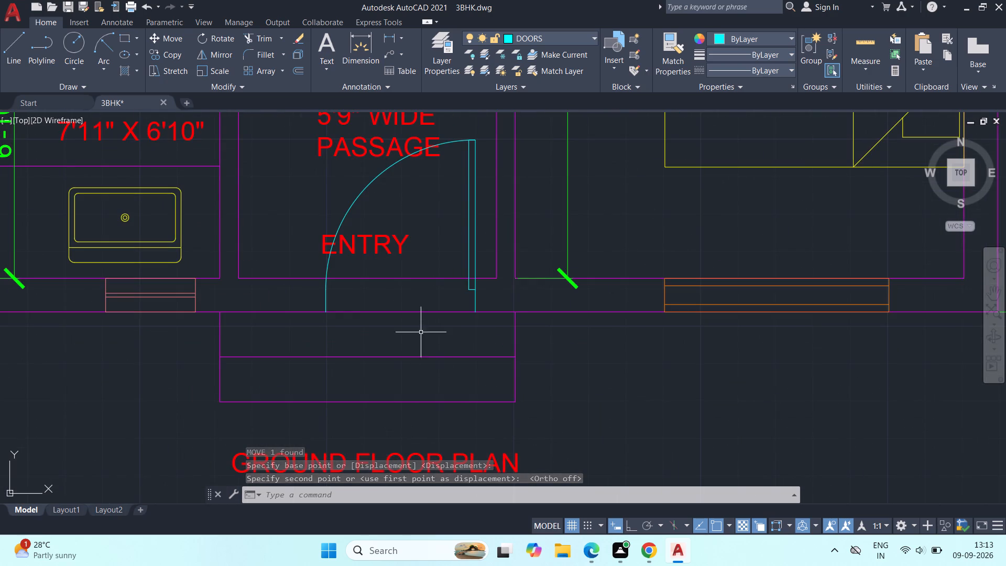
{"action": "middle_click_drag", "start_coordinate": [421, 333], "coordinate": [457, 388]}
{"action": "left_click", "coordinate": [510, 340]}
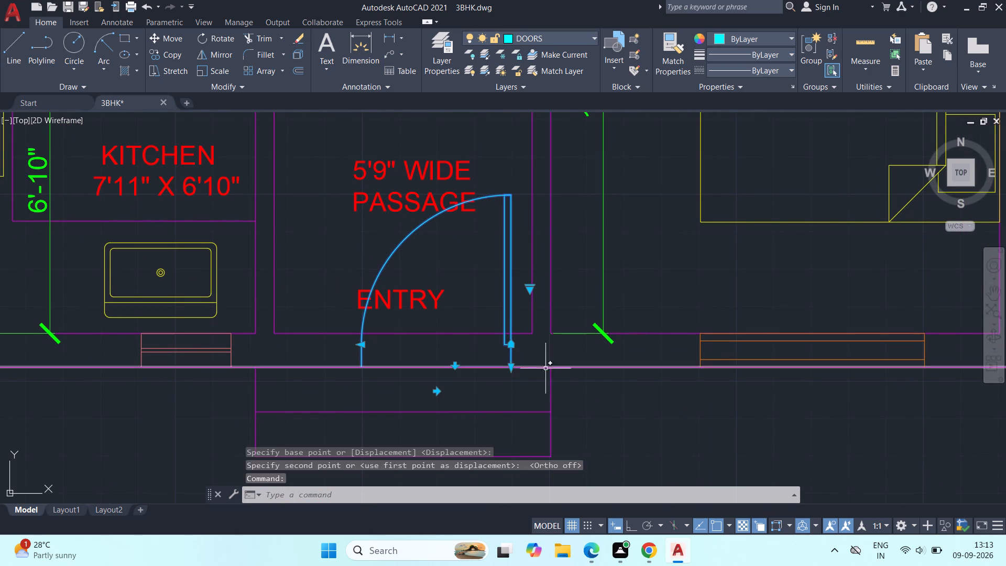
{"action": "type", "text": "M"}
{"action": "key", "text": "space"}
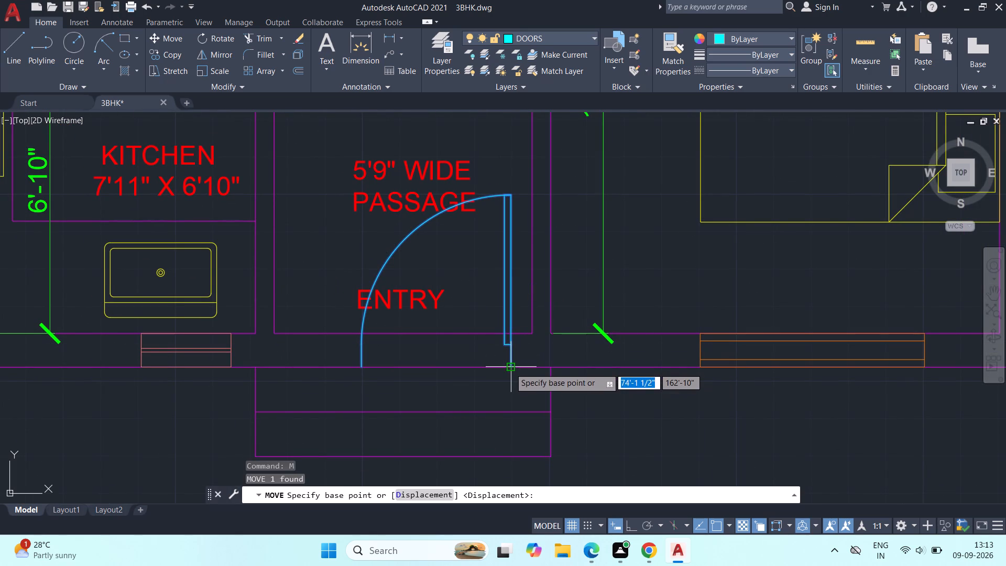
{"action": "left_click", "coordinate": [510, 368]}
{"action": "left_click", "coordinate": [485, 368]}
Move the 5'9" WIDE PASSAGE label straight up the passage, clear of the entry door swing.
{"action": "scroll", "coordinate": [482, 366], "scroll_direction": "down", "scroll_amount": 2}
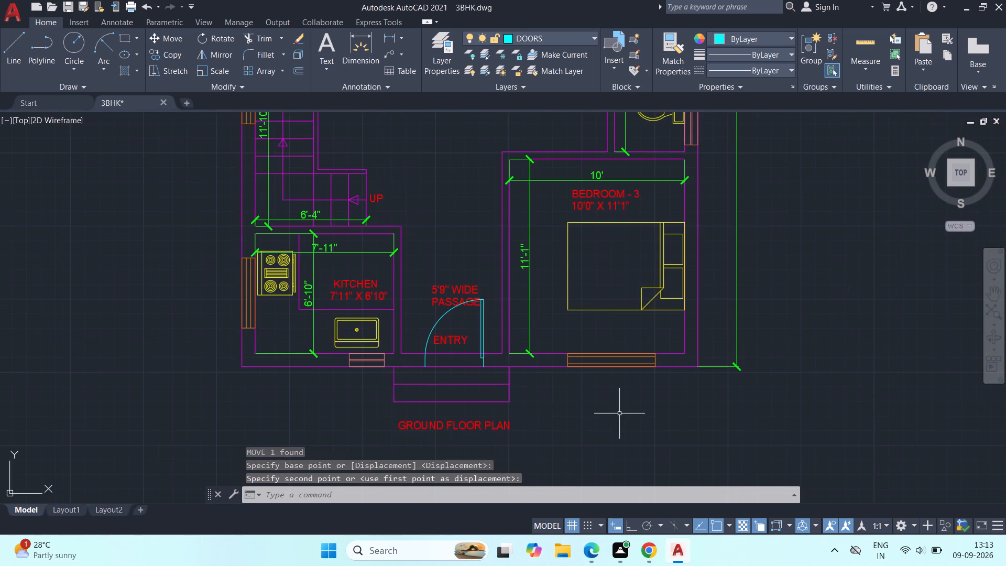
{"action": "middle_click_drag", "start_coordinate": [618, 413], "coordinate": [507, 461]}
{"action": "left_click", "coordinate": [343, 343]}
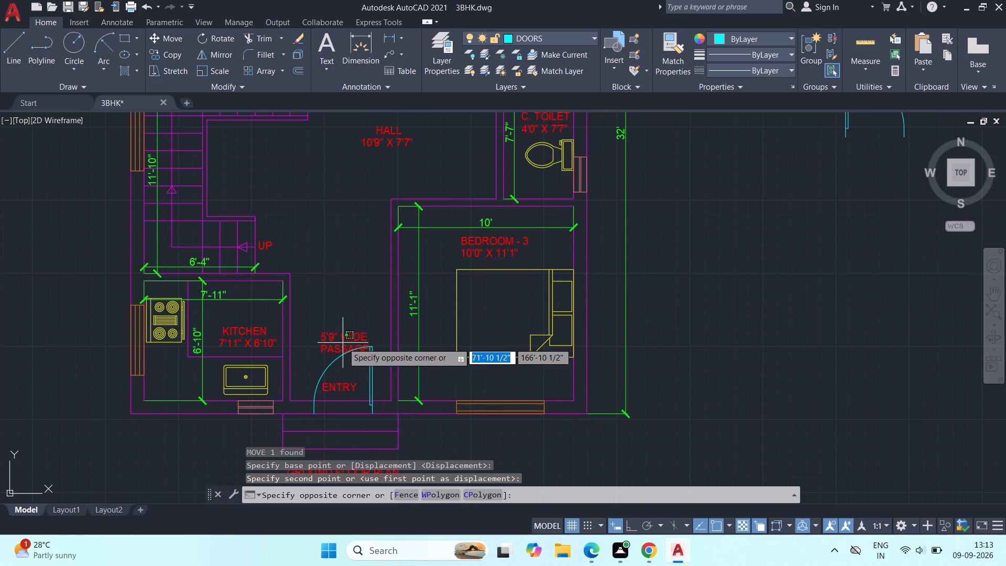
{"action": "left_click", "coordinate": [343, 338]}
{"action": "type", "text": "M"}
{"action": "key", "text": "space"}
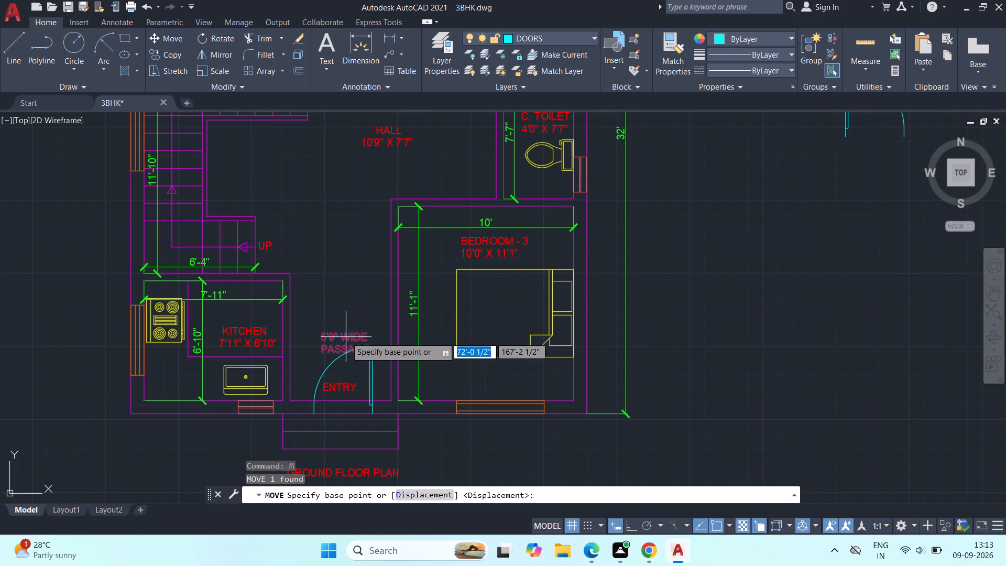
{"action": "left_click", "coordinate": [346, 337]}
{"action": "left_click", "coordinate": [344, 307]}
Copy the spare door block from outside the plan into the open hall area between the stairs and Bedroom - 3.
{"action": "scroll", "coordinate": [597, 302], "scroll_direction": "down", "scroll_amount": 2}
{"action": "middle_click_drag", "start_coordinate": [688, 307], "coordinate": [636, 365]}
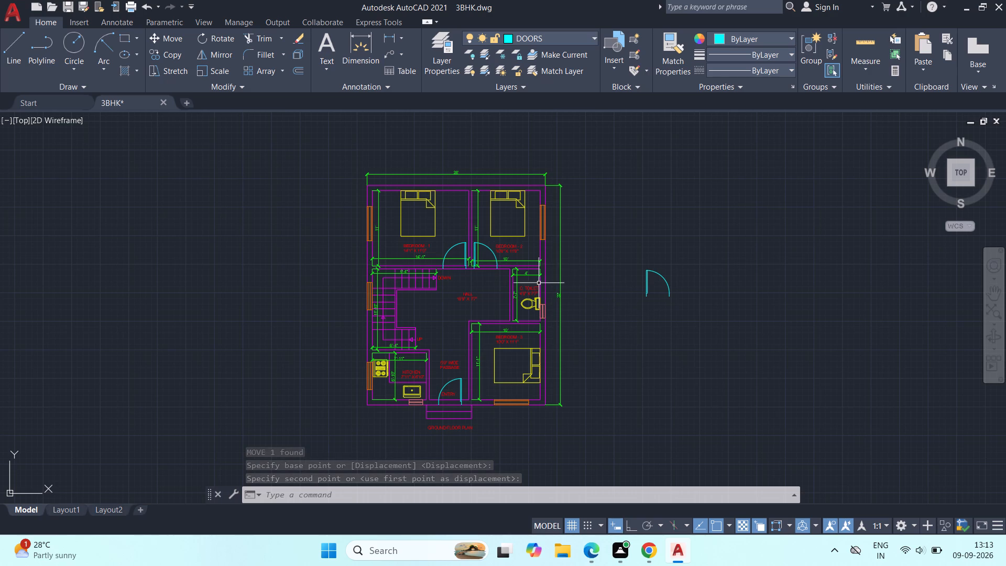
{"action": "scroll", "coordinate": [502, 270], "scroll_direction": "up", "scroll_amount": 2}
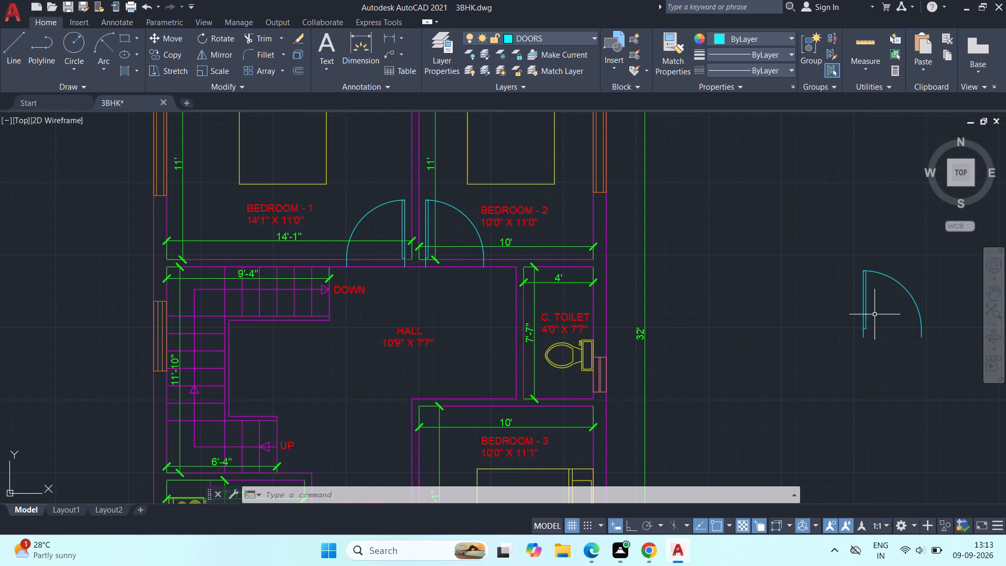
{"action": "left_click", "coordinate": [863, 312]}
{"action": "type", "text": "CO"}
{"action": "key", "text": "space"}
{"action": "left_click", "coordinate": [867, 320]}
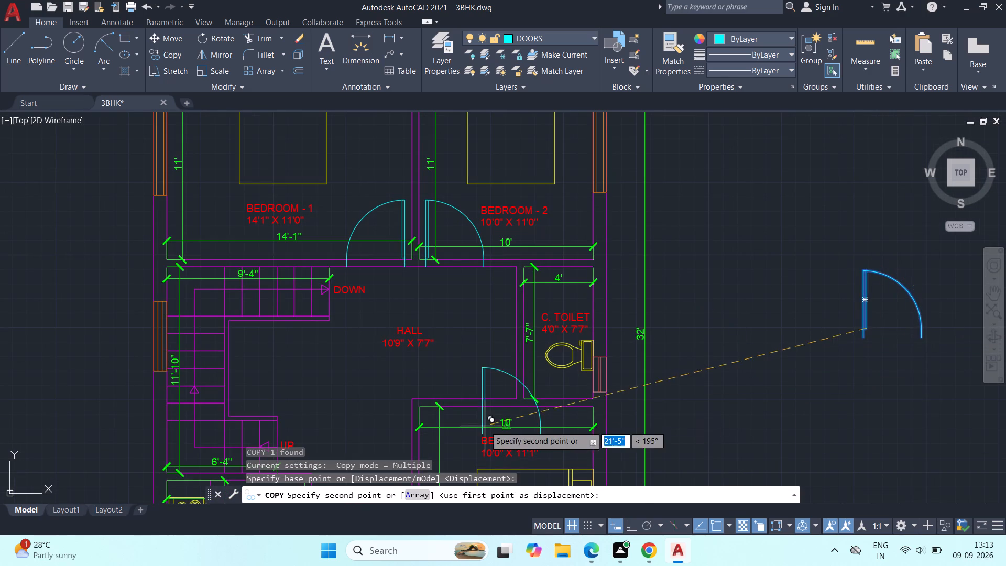
{"action": "scroll", "coordinate": [442, 419], "scroll_direction": "down", "scroll_amount": 2}
{"action": "middle_click_drag", "start_coordinate": [468, 408], "coordinate": [583, 374]}
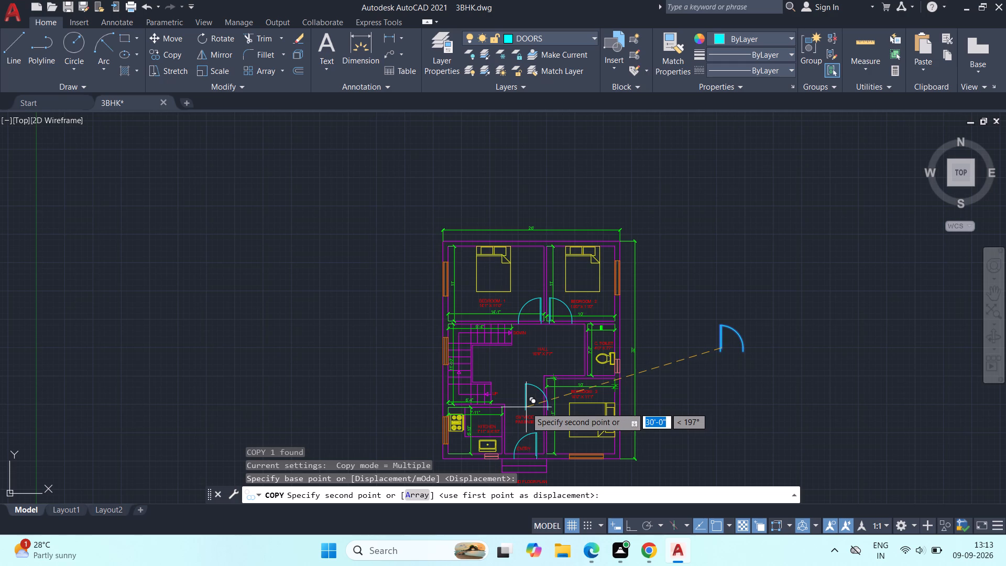
{"action": "scroll", "coordinate": [520, 404], "scroll_direction": "up", "scroll_amount": 3}
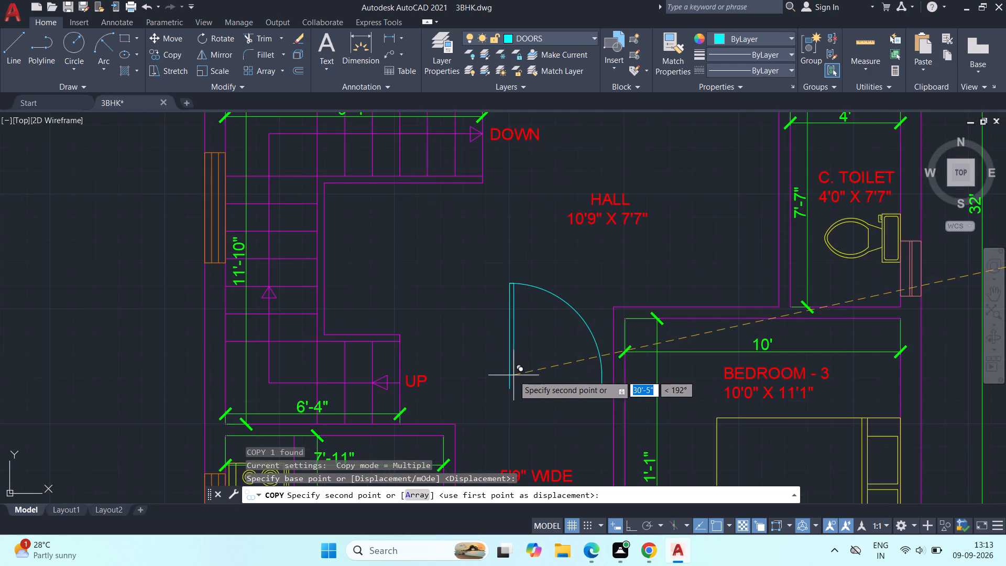
{"action": "scroll", "coordinate": [506, 377], "scroll_direction": "up", "scroll_amount": 1}
{"action": "left_click", "coordinate": [460, 336]}
{"action": "key", "text": "Escape"}
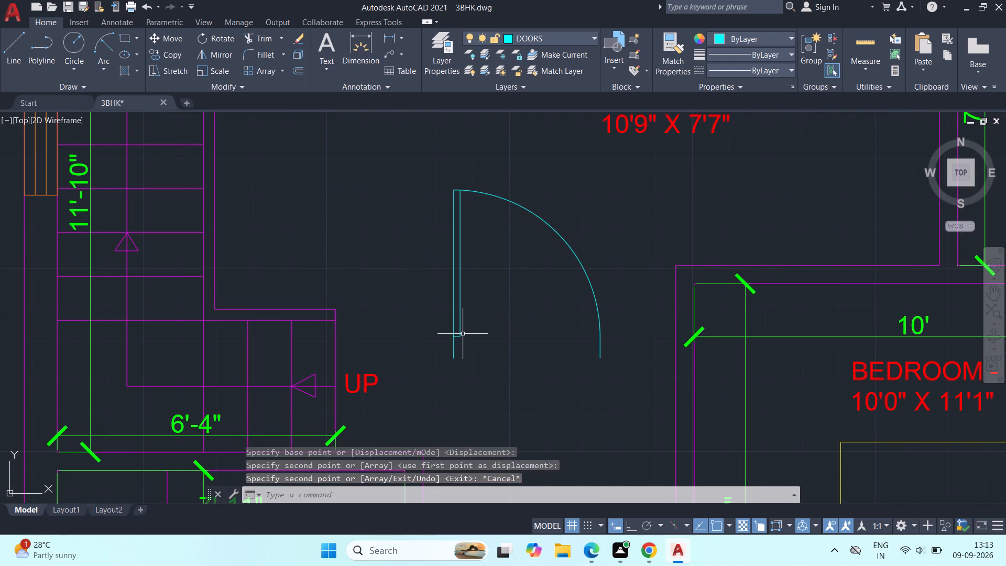
Rotate the copied door a quarter turn clockwise about its lower latch-side endpoint so its leaf points towards Bedroom - 3.
{"action": "left_click", "coordinate": [462, 330]}
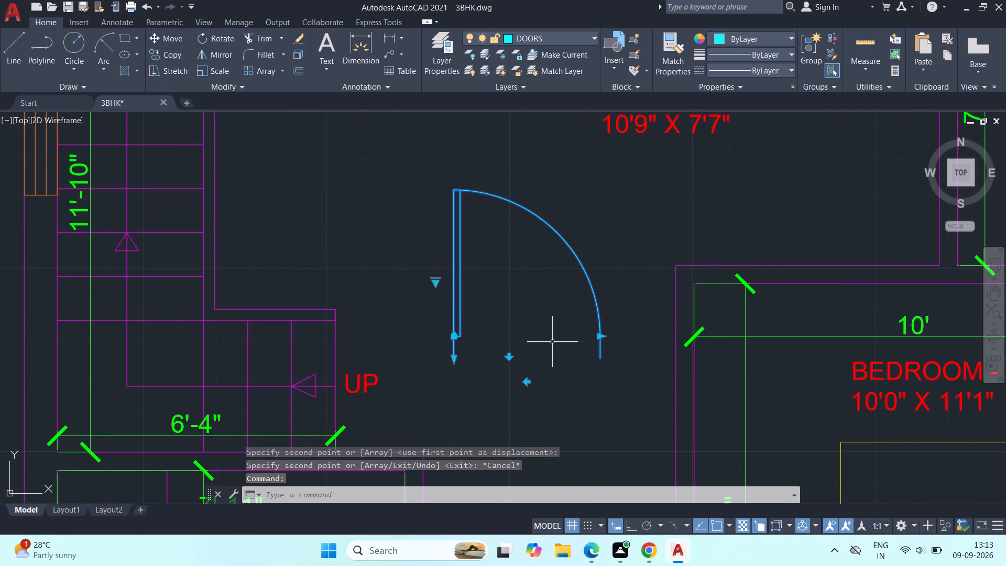
{"action": "type", "text": "RO"}
{"action": "key", "text": "space"}
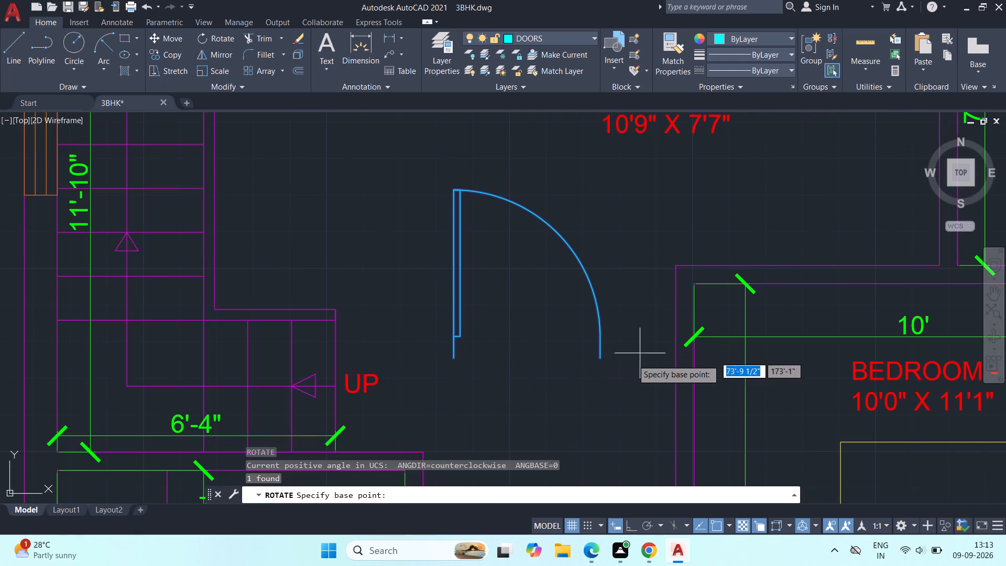
{"action": "left_click", "coordinate": [602, 361]}
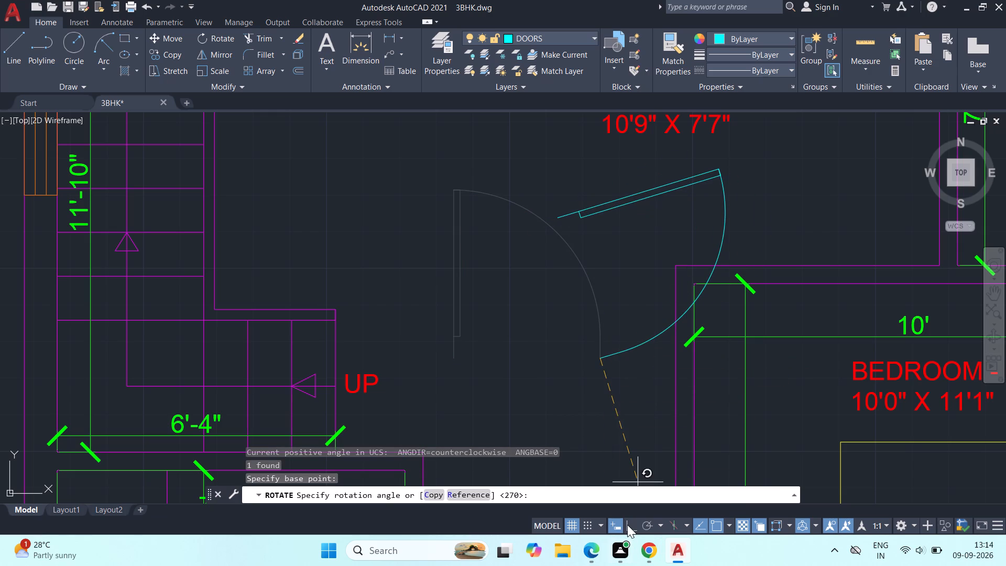
{"action": "left_click", "coordinate": [627, 525]}
{"action": "left_click", "coordinate": [582, 378]}
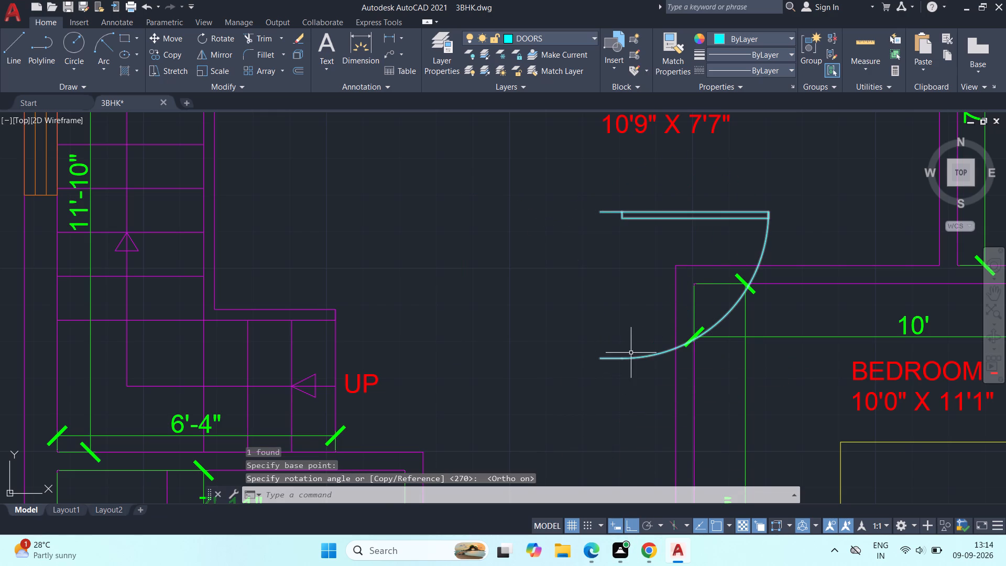
Move the rotated door from the hall onto the passage-side wall of Bedroom - 3, about 1'-0 1/2" below the wall's upper corner.
{"action": "left_click", "coordinate": [631, 356]}
{"action": "key", "text": "m"}
{"action": "key", "text": "space"}
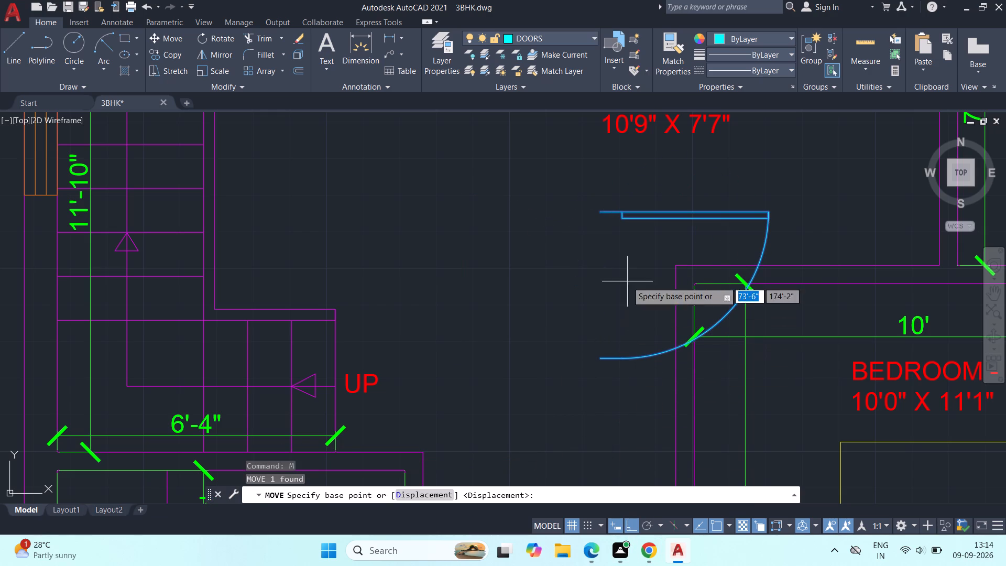
{"action": "left_click", "coordinate": [603, 212]}
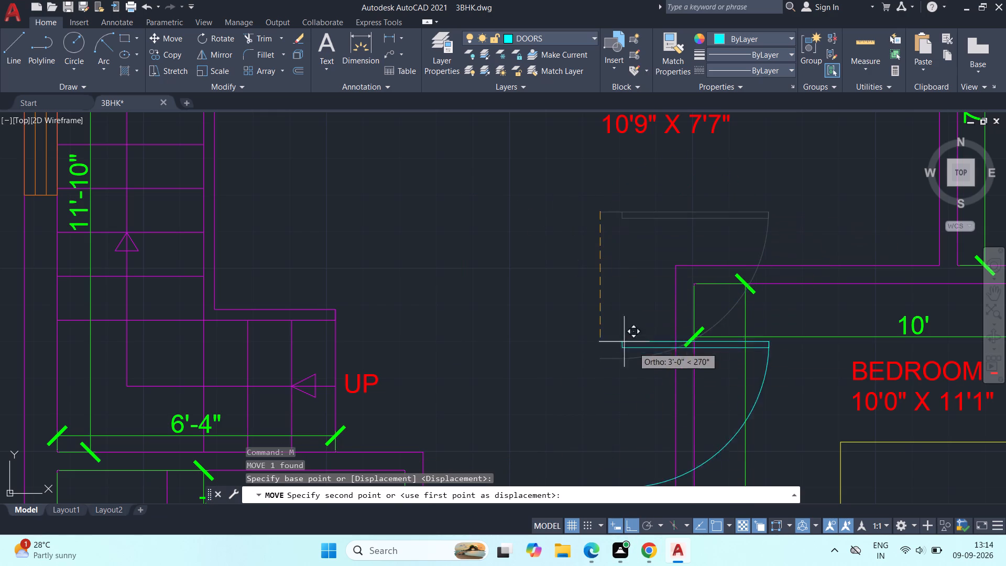
{"action": "middle_click_drag", "start_coordinate": [670, 364], "coordinate": [529, 254]}
{"action": "left_click", "coordinate": [632, 525]}
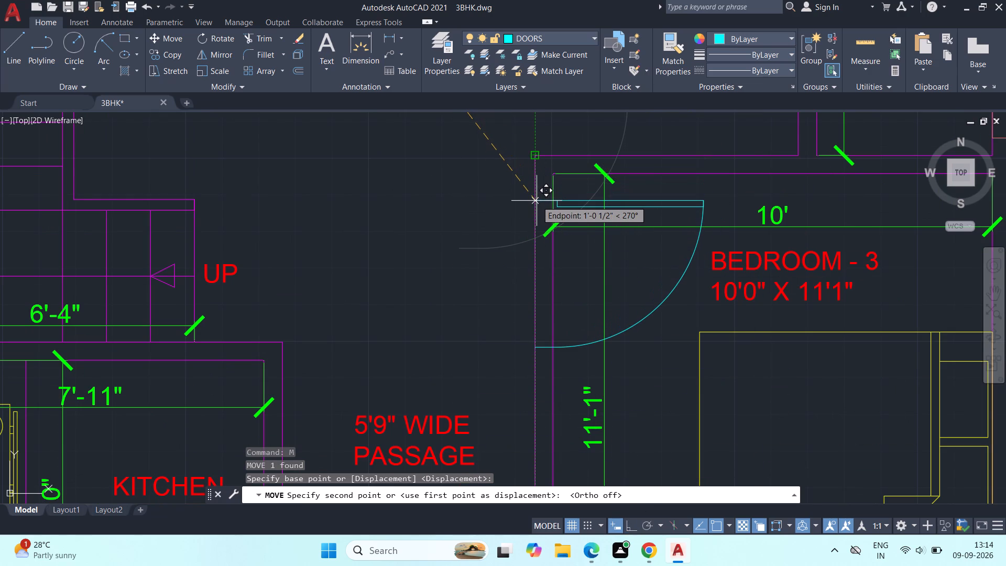
{"action": "left_click", "coordinate": [537, 201]}
Scale the spare door block outside the plan slightly smaller about its lower hinge-side endpoint.
{"action": "scroll", "coordinate": [463, 212], "scroll_direction": "down", "scroll_amount": 3}
{"action": "middle_click_drag", "start_coordinate": [450, 237], "coordinate": [557, 222]}
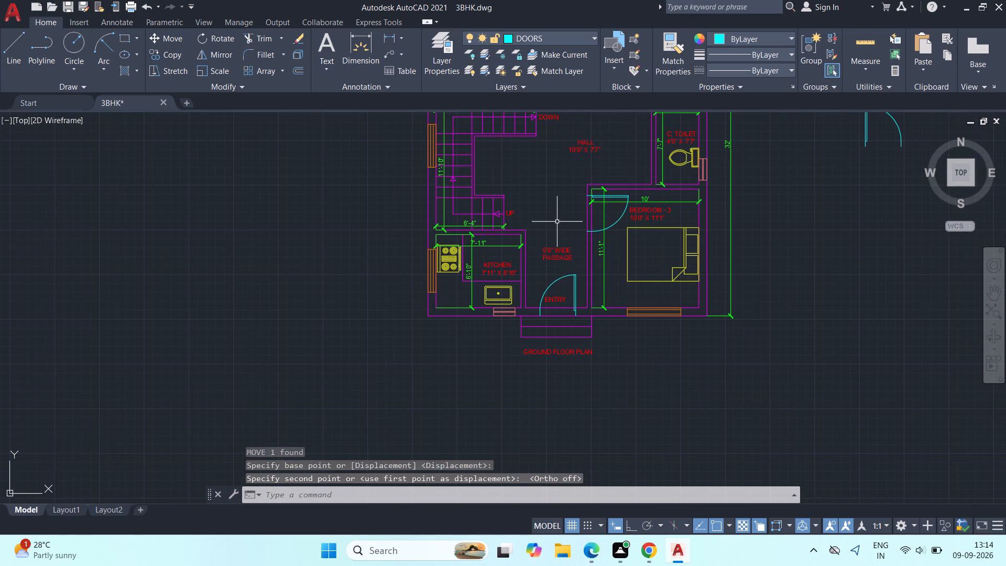
{"action": "middle_click_drag", "start_coordinate": [530, 245], "coordinate": [518, 255]}
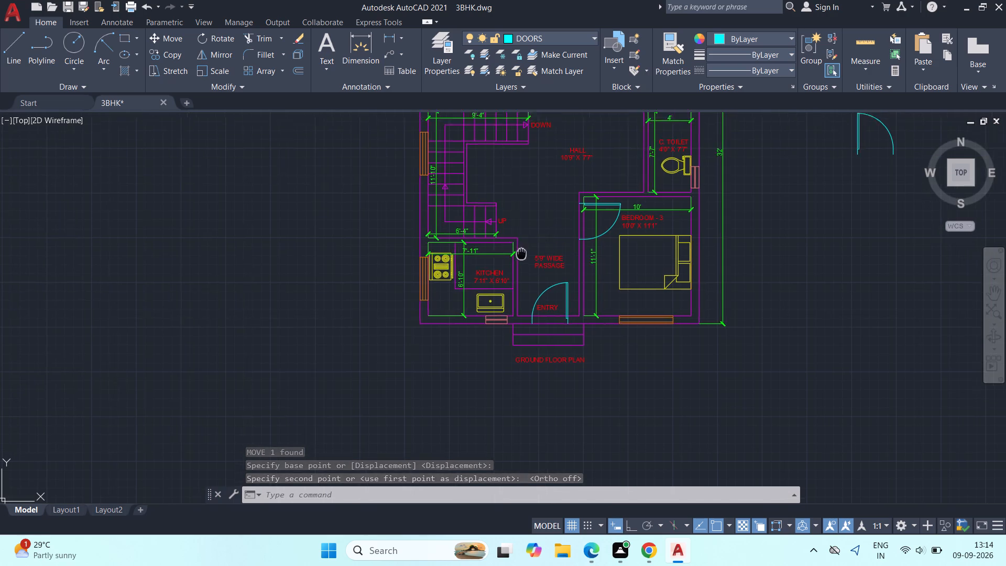
{"action": "middle_click_drag", "start_coordinate": [518, 255], "coordinate": [442, 323]}
{"action": "middle_click_drag", "start_coordinate": [810, 253], "coordinate": [708, 291]}
{"action": "scroll", "coordinate": [759, 267], "scroll_direction": "up", "scroll_amount": 2}
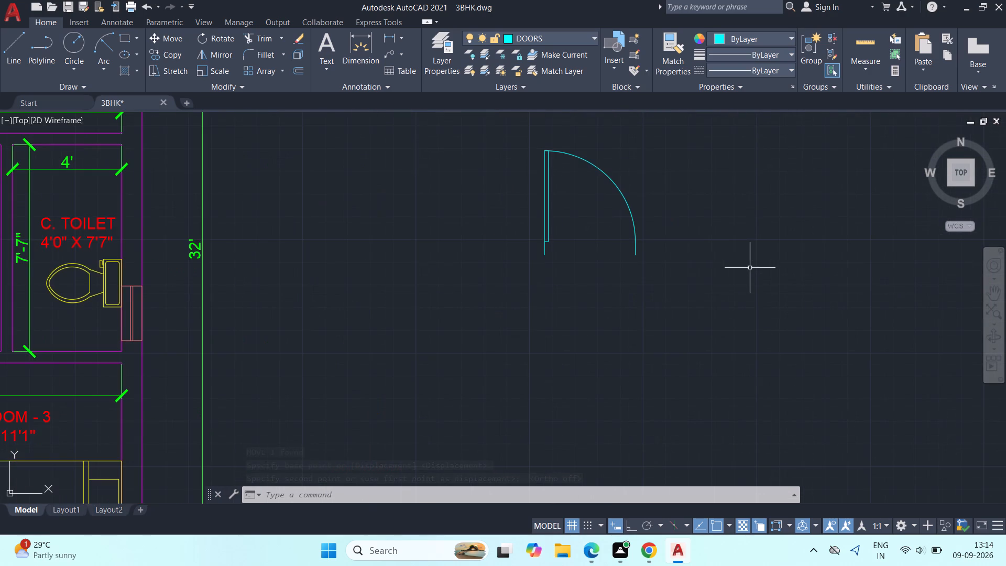
{"action": "left_click", "coordinate": [633, 222]}
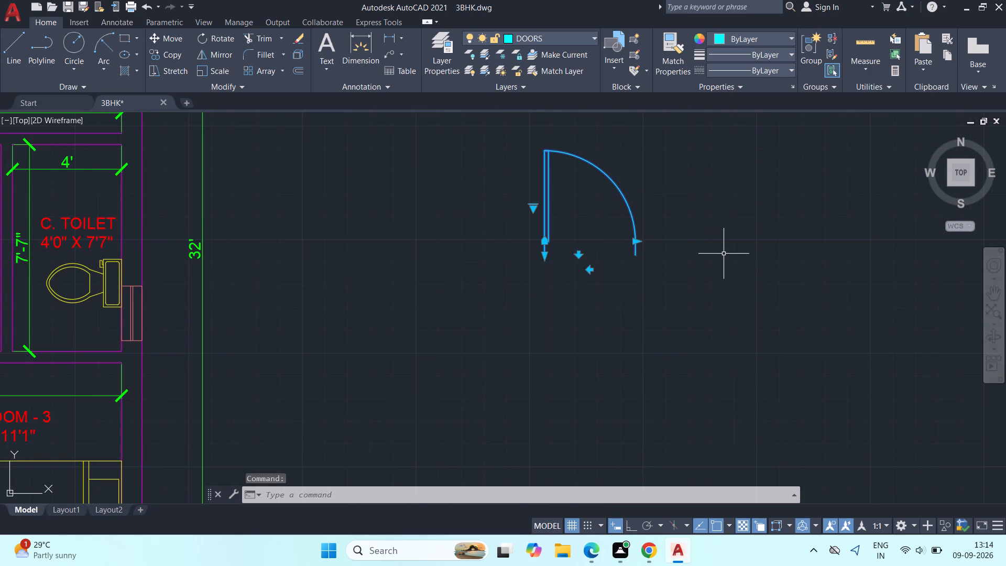
{"action": "type", "text": "SC"}
{"action": "key", "text": "space"}
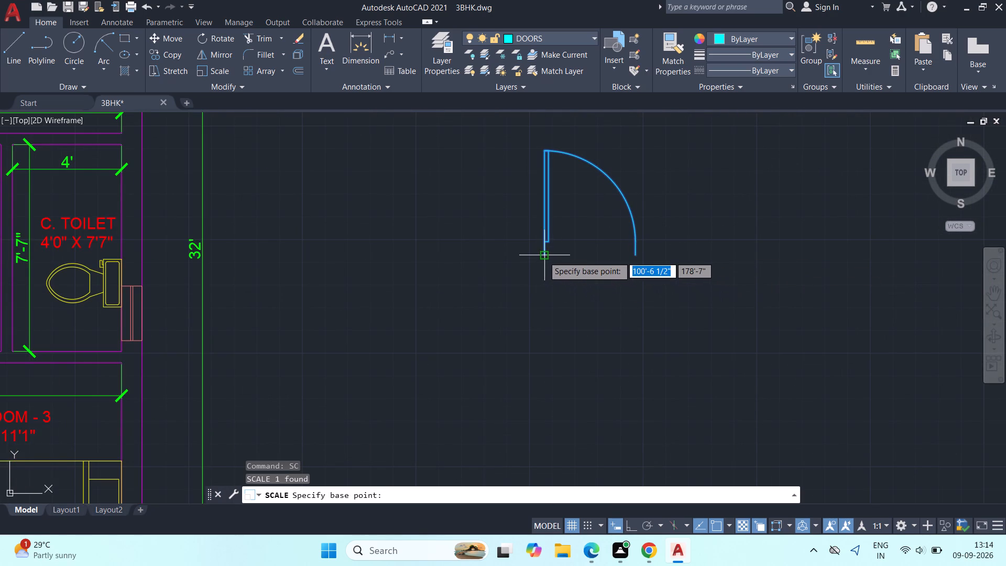
{"action": "left_click", "coordinate": [543, 256]}
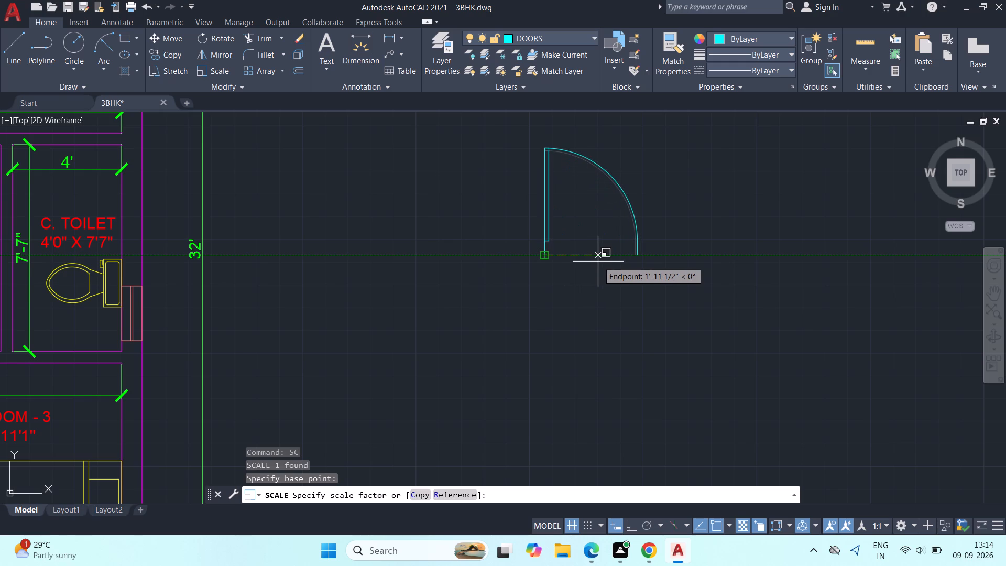
{"action": "left_click", "coordinate": [590, 259]}
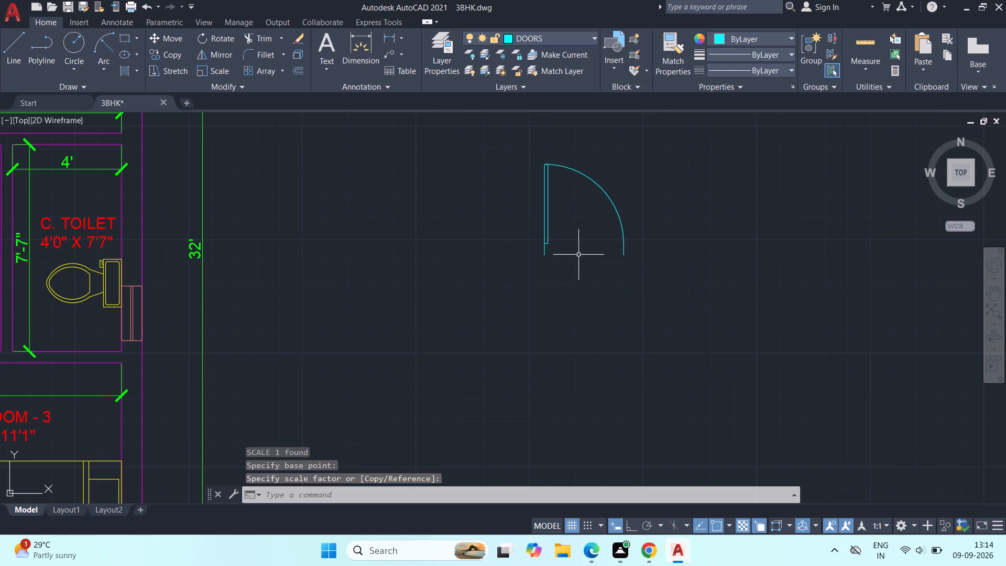
Rotate the reduced spare door a quarter turn clockwise about its lower latch-side endpoint, so the leaf lies horizontal above the swing.
{"action": "left_click", "coordinate": [548, 235]}
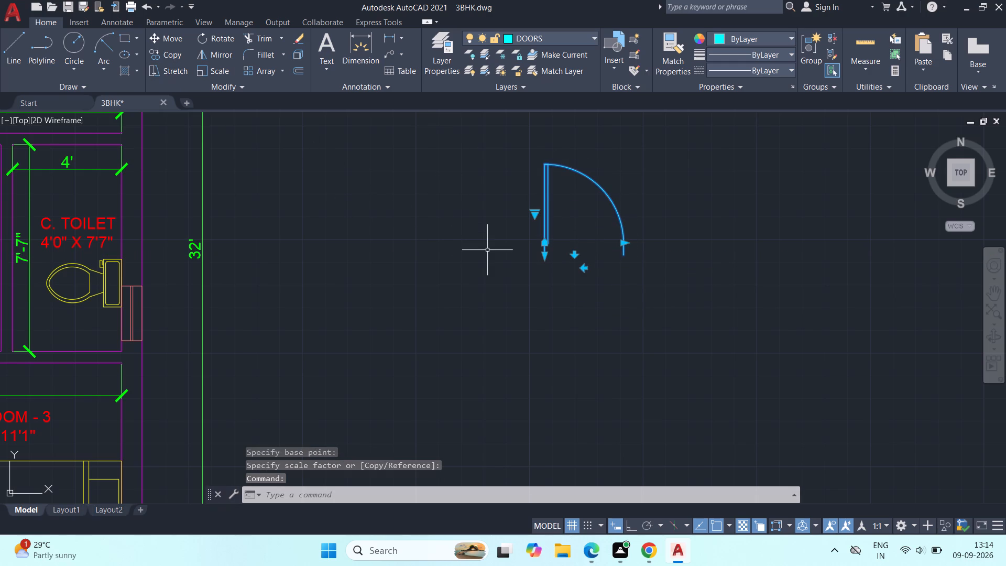
{"action": "key", "text": "r"}
{"action": "type", "text": "O"}
{"action": "key", "text": "space"}
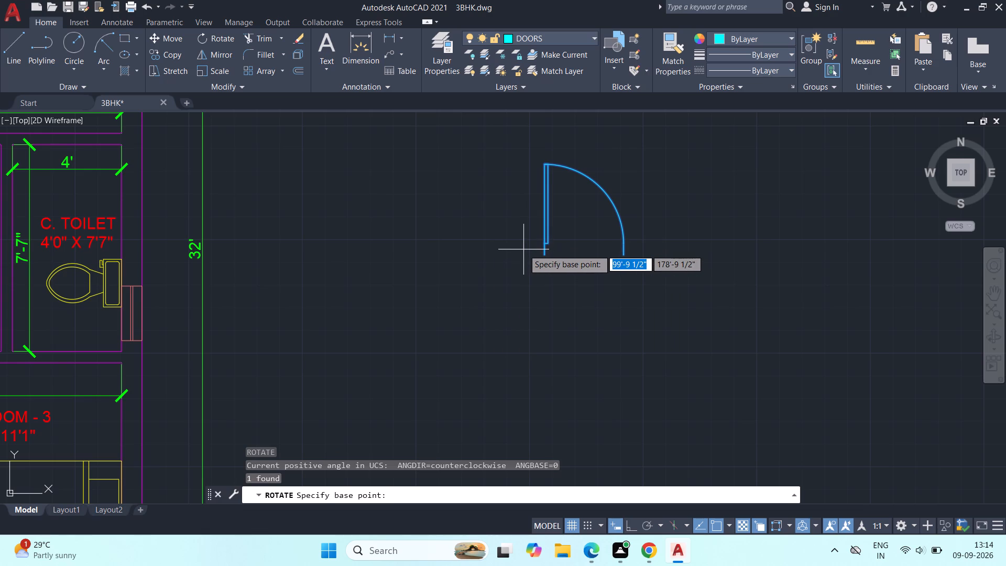
{"action": "left_click", "coordinate": [625, 254]}
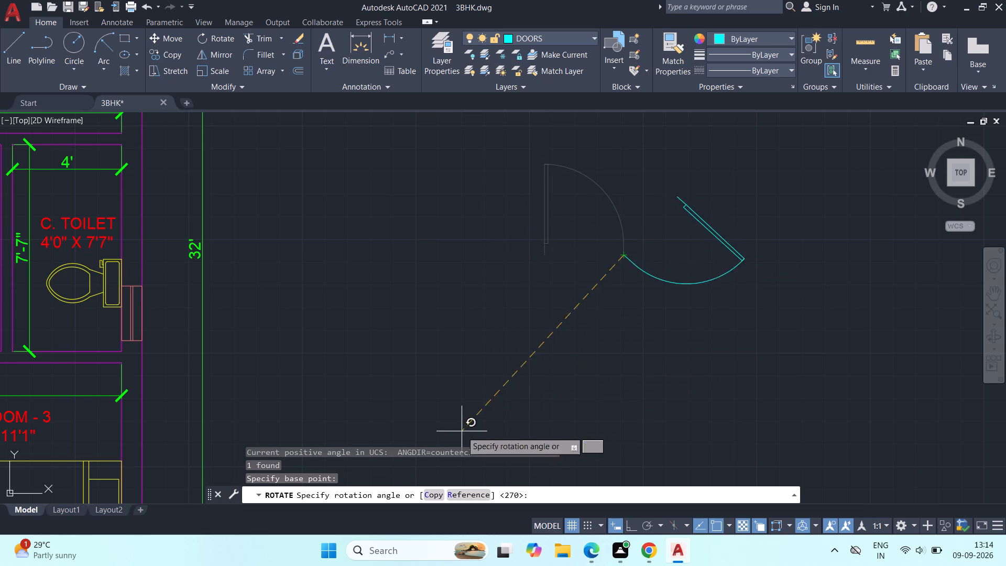
{"action": "left_click", "coordinate": [629, 528]}
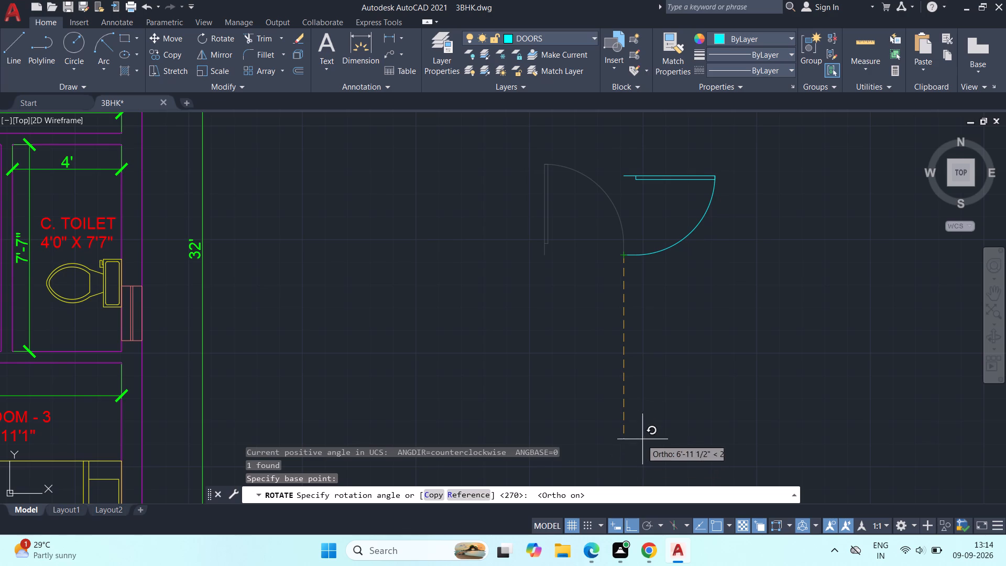
{"action": "left_click", "coordinate": [646, 418]}
Move the reduced door by its hinge-side endpoint onto the hall-side wall of the C. TOILET, about 7" below the upper wall corner.
{"action": "key", "text": "m"}
{"action": "key", "text": "space"}
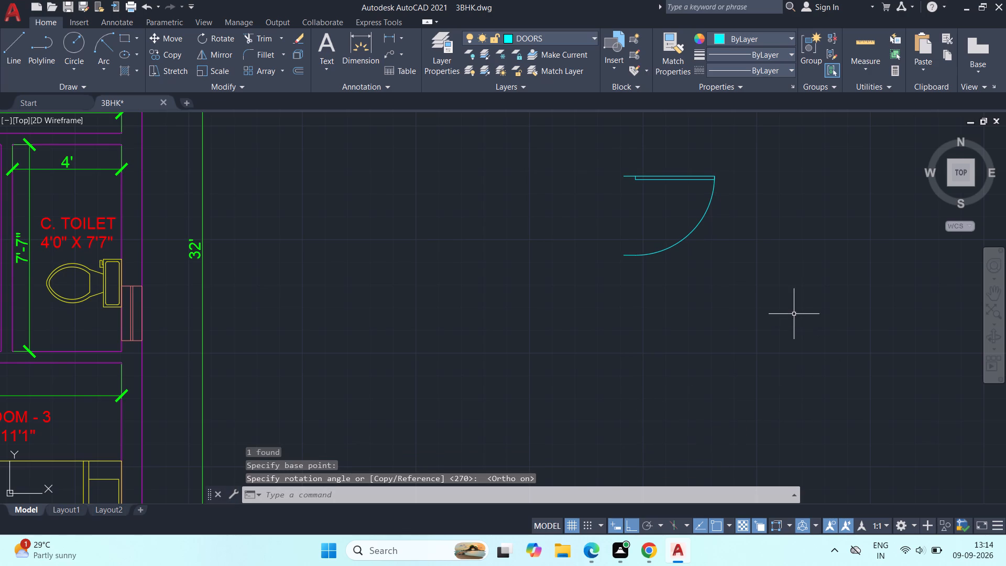
{"action": "left_click", "coordinate": [626, 179]}
{"action": "left_click", "coordinate": [629, 174]}
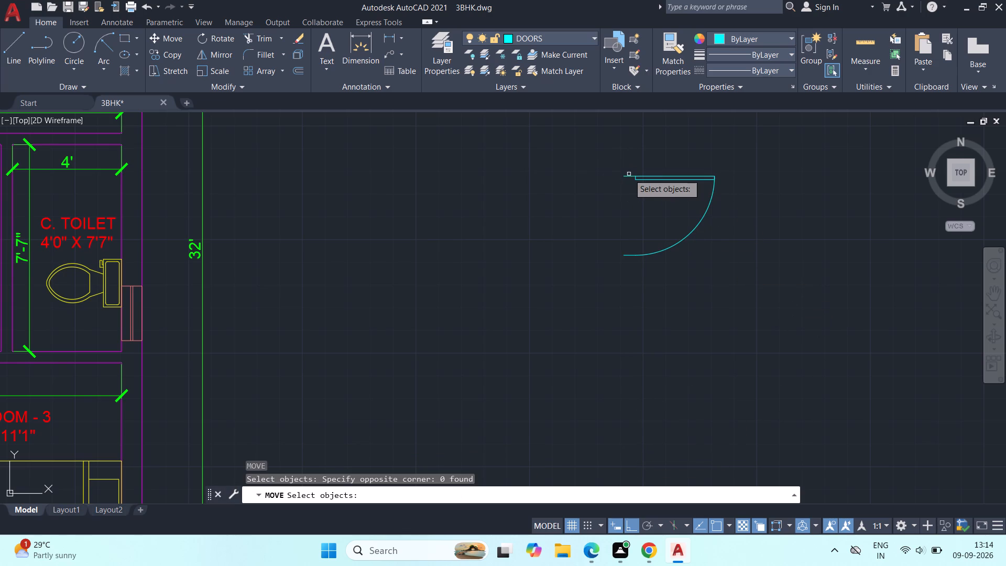
{"action": "left_click", "coordinate": [635, 178]}
{"action": "key", "text": "space"}
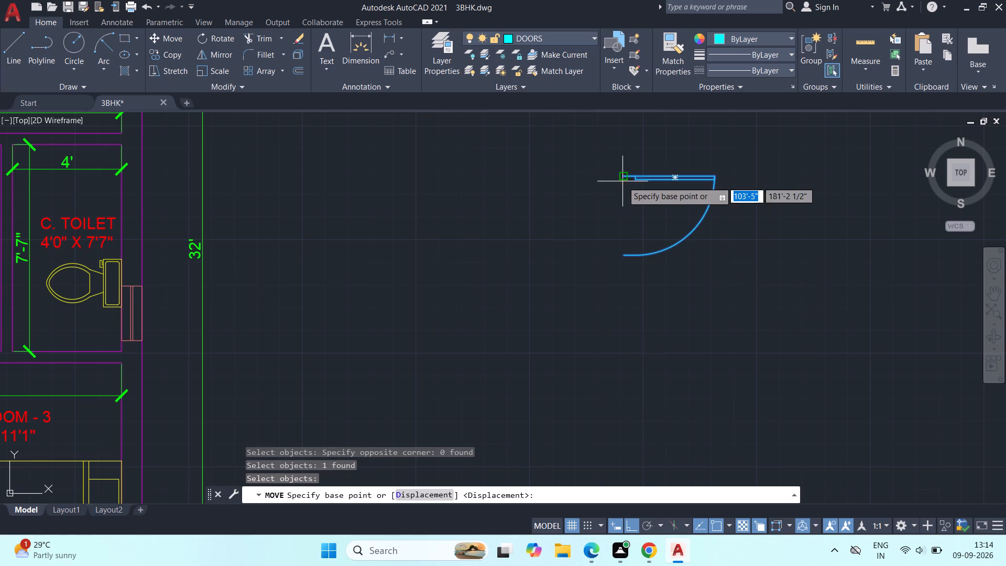
{"action": "left_click", "coordinate": [622, 176]}
{"action": "scroll", "coordinate": [237, 304], "scroll_direction": "down", "scroll_amount": 2}
{"action": "middle_click_drag", "start_coordinate": [335, 306], "coordinate": [552, 257]}
{"action": "left_click", "coordinate": [633, 520]}
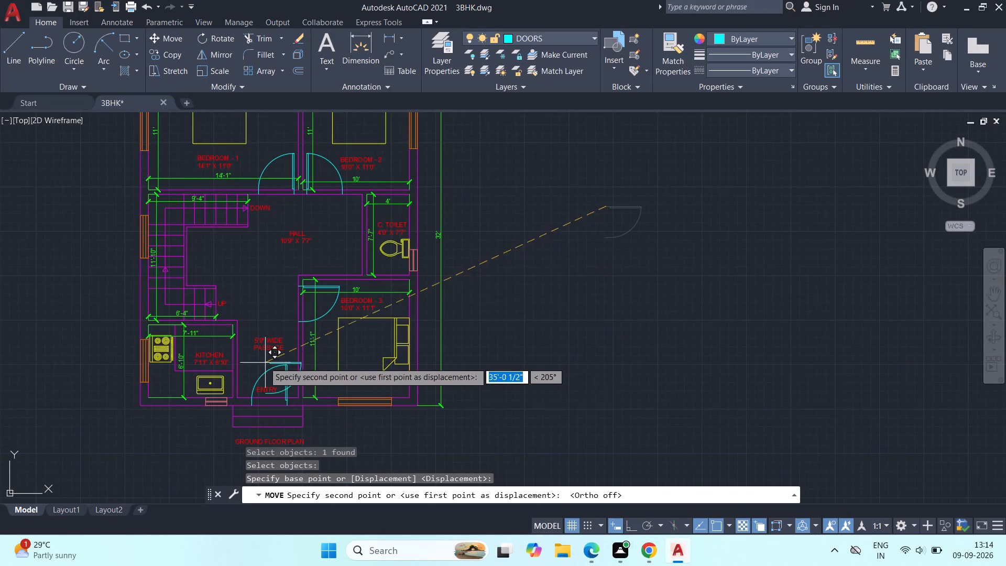
{"action": "scroll", "coordinate": [257, 361], "scroll_direction": "up", "scroll_amount": 2}
{"action": "middle_click_drag", "start_coordinate": [425, 253], "coordinate": [276, 519]}
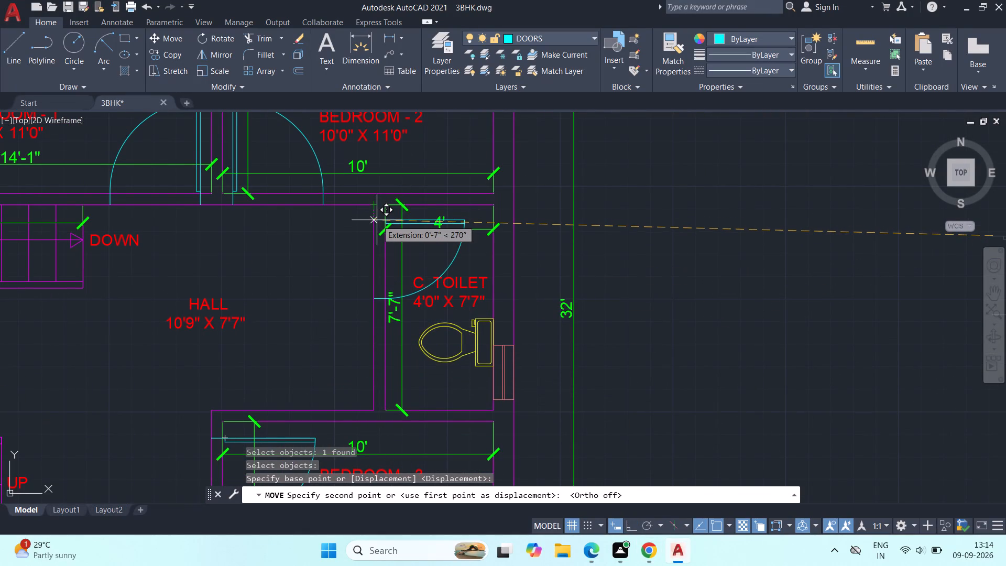
{"action": "left_click", "coordinate": [377, 220]}
Copy the C. TOILET door into the open passage between the stairs and Bedroom - 3, above the 5'9" WIDE PASSAGE label.
{"action": "left_click", "coordinate": [458, 247]}
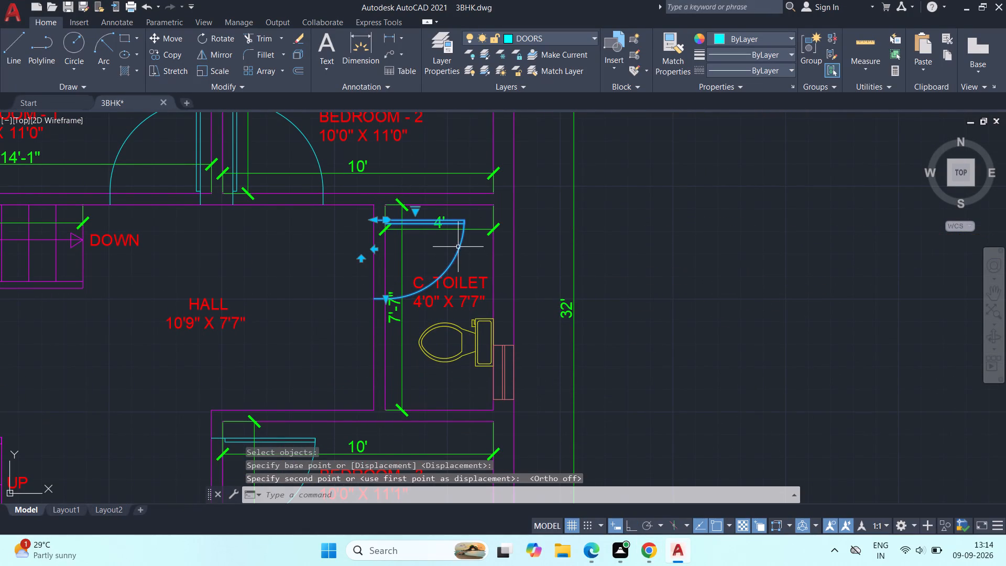
{"action": "type", "text": "CO"}
{"action": "key", "text": "space"}
{"action": "left_click", "coordinate": [376, 220]}
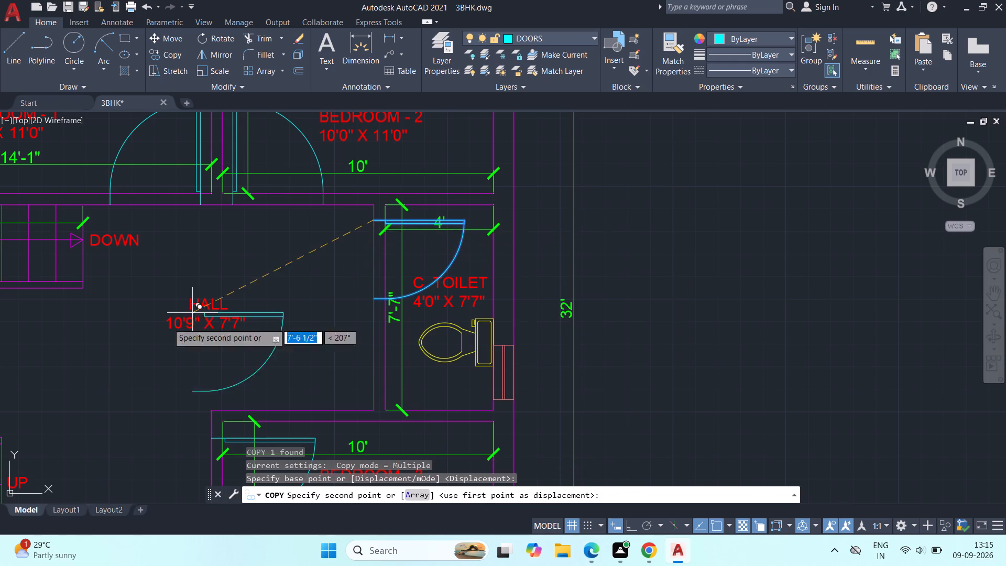
{"action": "middle_click_drag", "start_coordinate": [127, 346], "coordinate": [479, 85]}
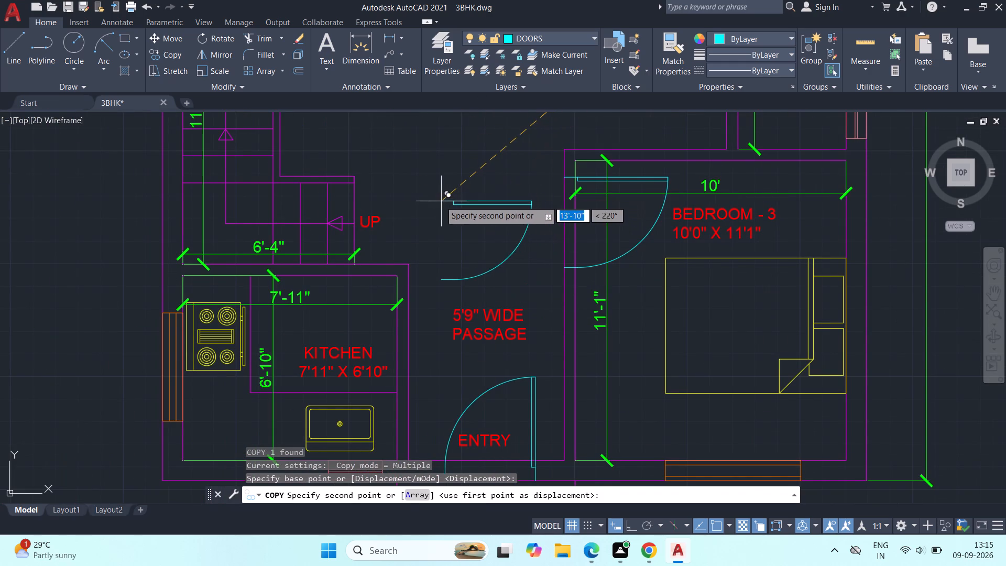
{"action": "left_click", "coordinate": [440, 201]}
{"action": "key", "text": "Escape"}
Mirror the copied passage door about a vertical line between it and the stairs, keeping the source door.
{"action": "middle_click_drag", "start_coordinate": [462, 244], "coordinate": [462, 303]}
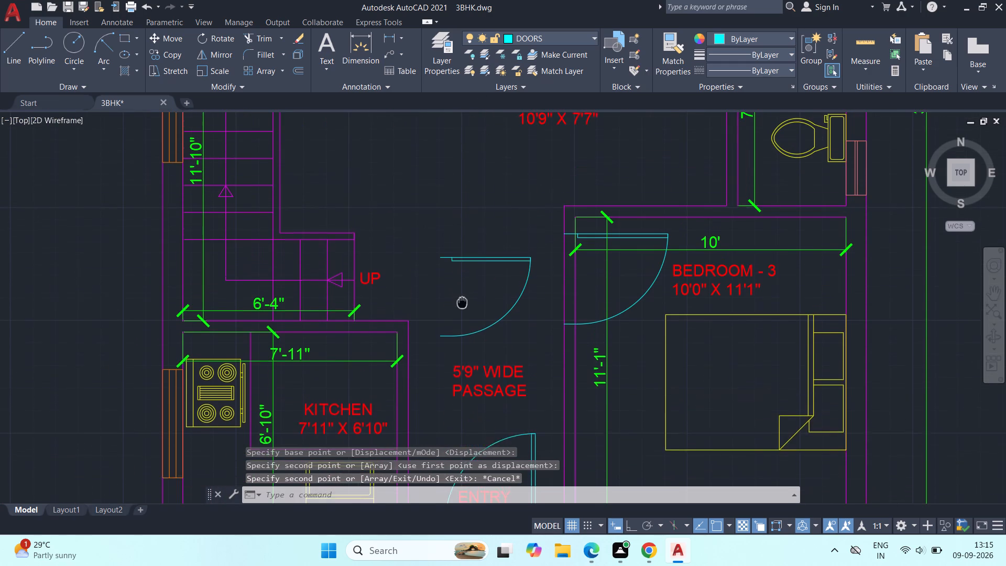
{"action": "middle_click_drag", "start_coordinate": [462, 303], "coordinate": [462, 307]}
{"action": "middle_click_drag", "start_coordinate": [450, 294], "coordinate": [454, 265]}
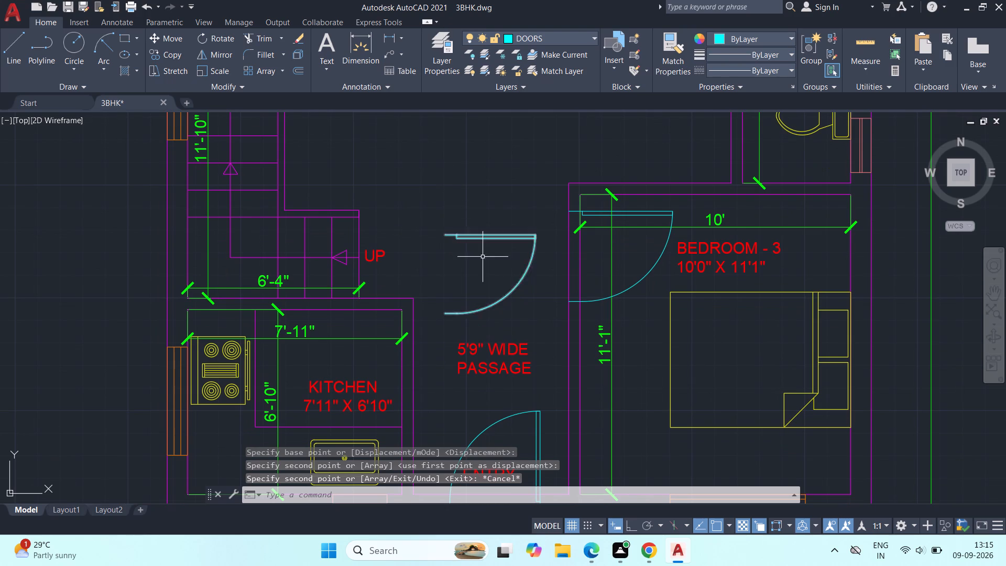
{"action": "left_click", "coordinate": [487, 233]}
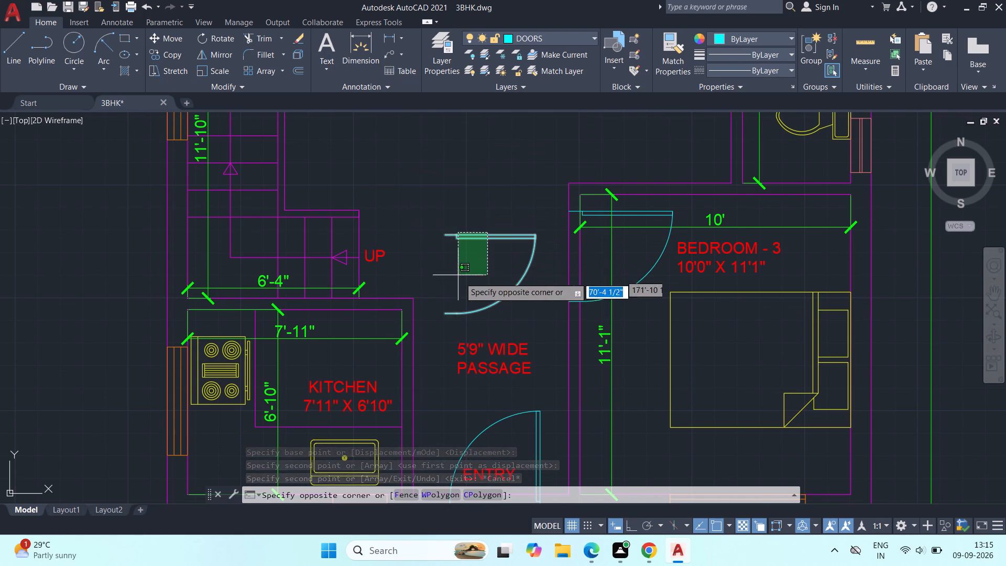
{"action": "left_click", "coordinate": [463, 279]}
{"action": "left_click", "coordinate": [222, 55]}
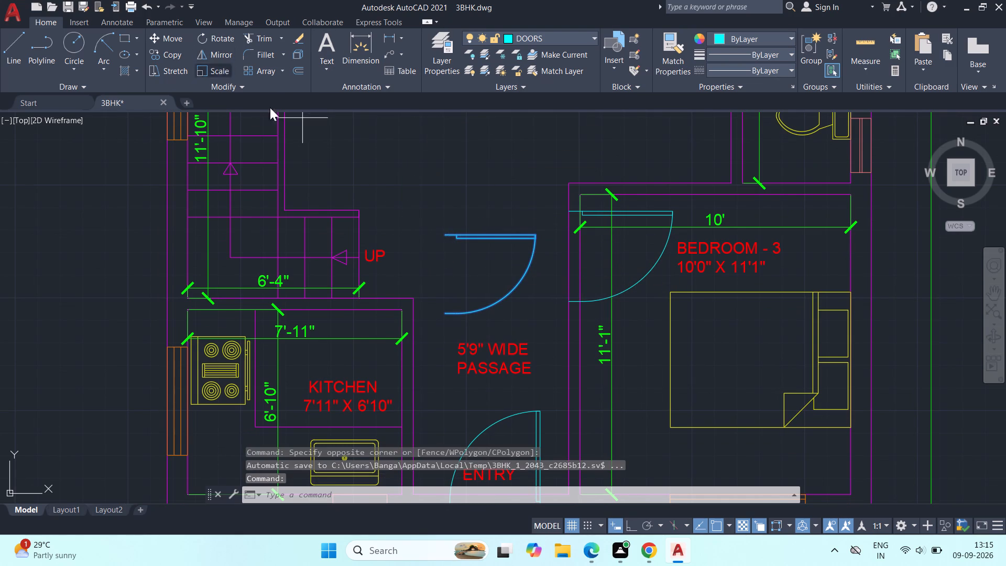
{"action": "left_click", "coordinate": [415, 214]}
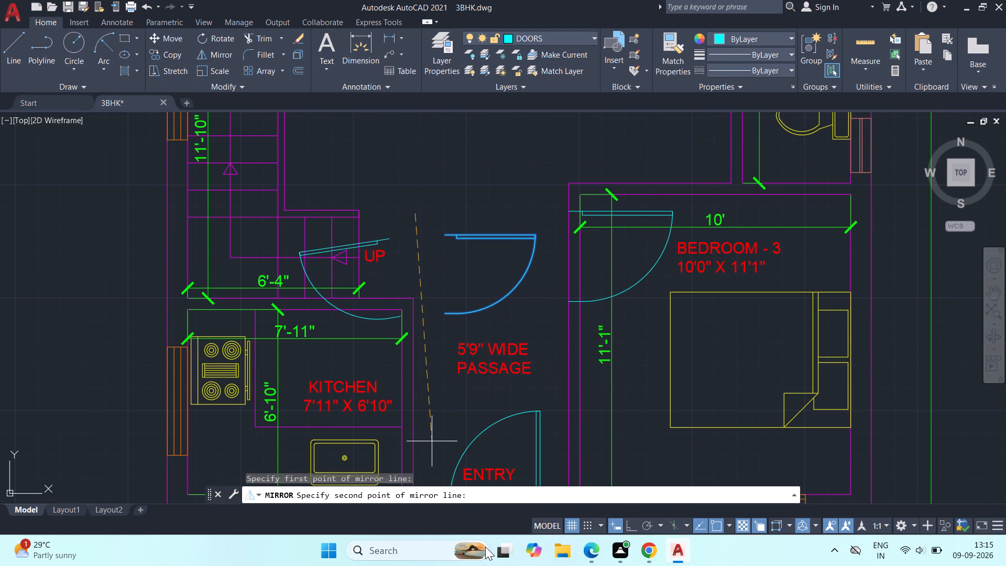
{"action": "left_click", "coordinate": [632, 530]}
{"action": "left_click", "coordinate": [444, 403]}
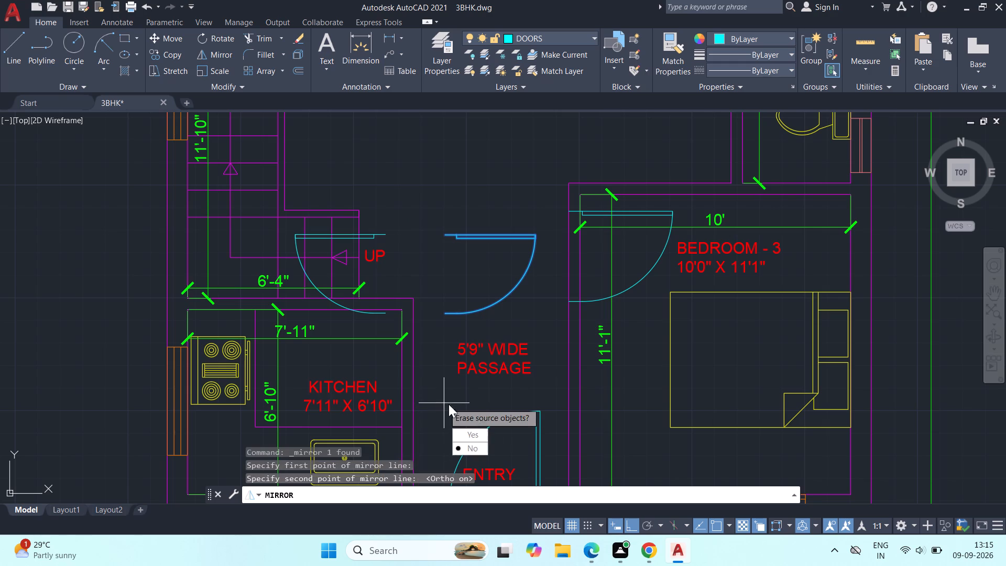
{"action": "left_click_drag", "start_coordinate": [477, 444], "coordinate": [444, 403]}
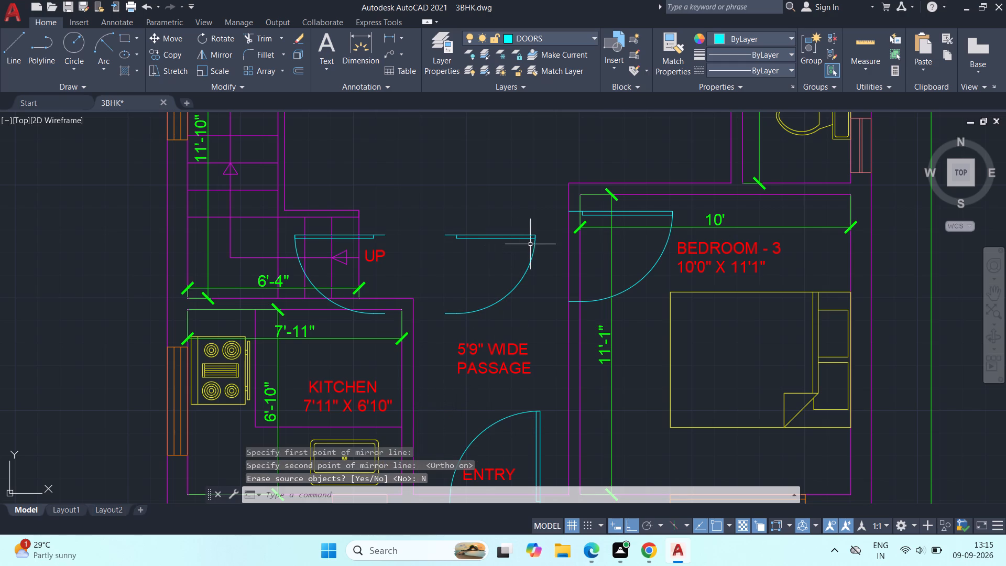
Delete the unmirrored source door in the passage beside Bedroom - 3.
{"action": "left_click", "coordinate": [531, 237]}
{"action": "key", "text": "Delete"}
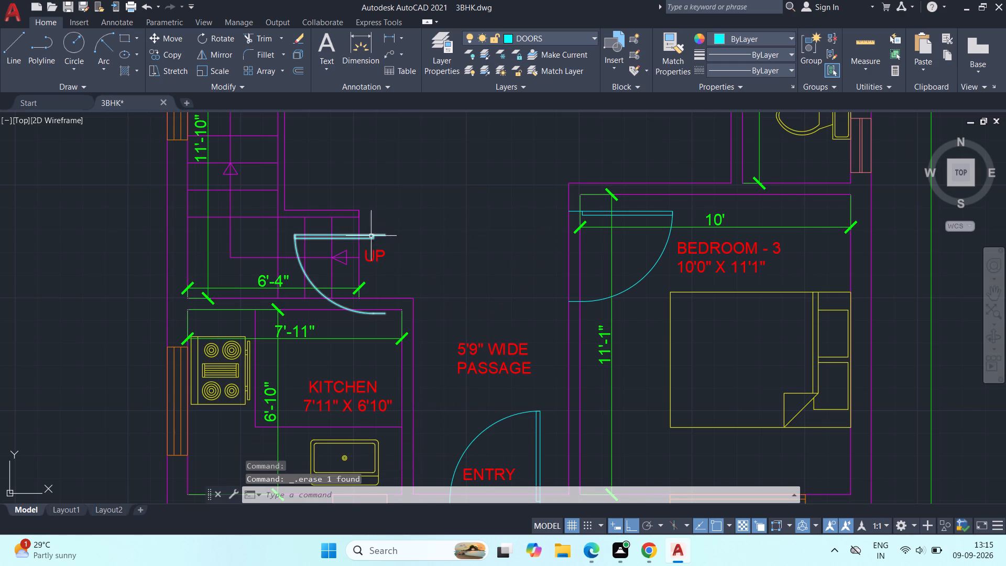
Move the mirrored door by its hinge-side endpoint onto the kitchen's passage-side wall, just below the upper wall corner and opening into the kitchen.
{"action": "left_click", "coordinate": [375, 232]}
{"action": "left_click", "coordinate": [376, 235]}
{"action": "left_click", "coordinate": [372, 237]}
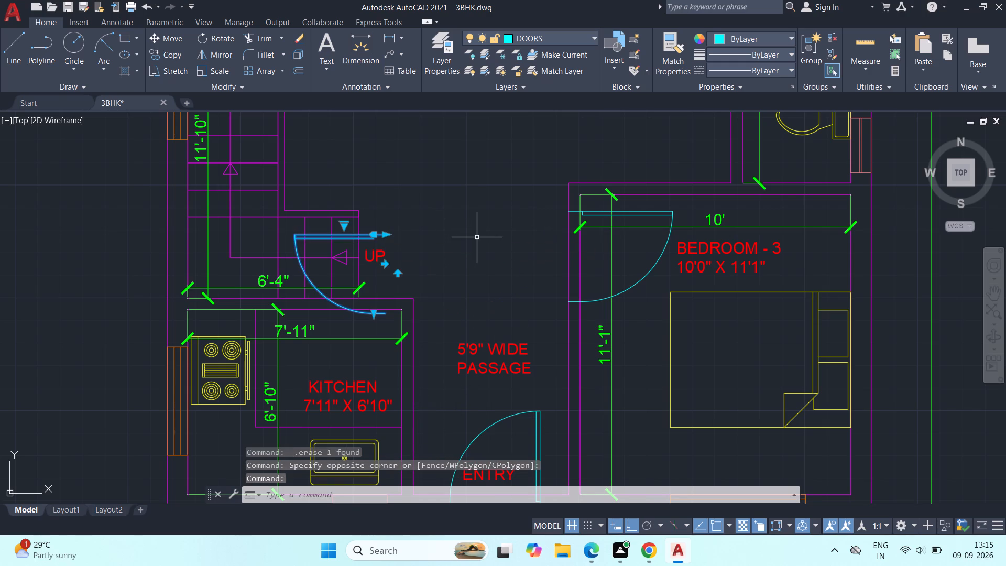
{"action": "type", "text": "M"}
{"action": "key", "text": "space"}
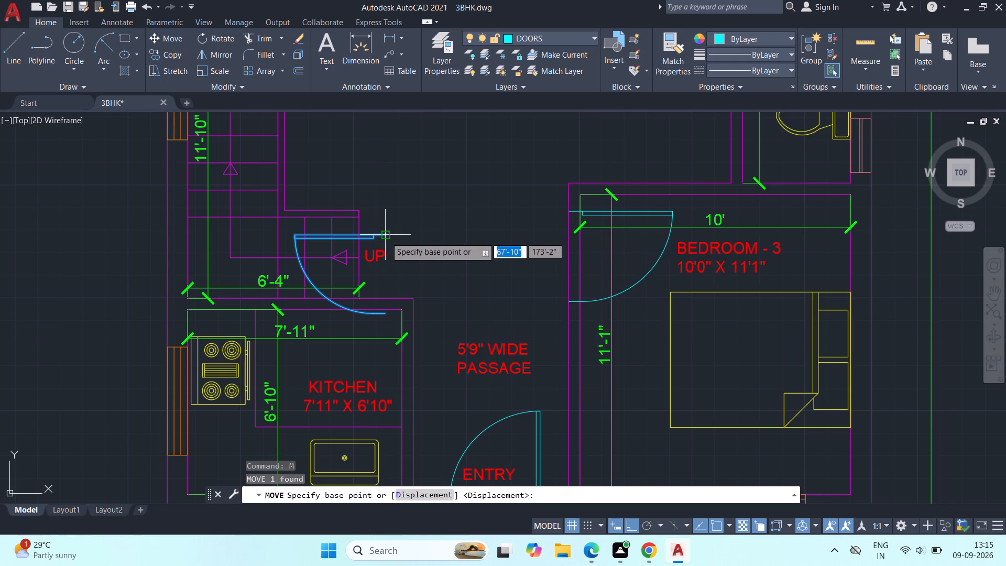
{"action": "left_click", "coordinate": [385, 237]}
{"action": "middle_click_drag", "start_coordinate": [434, 374], "coordinate": [460, 243]}
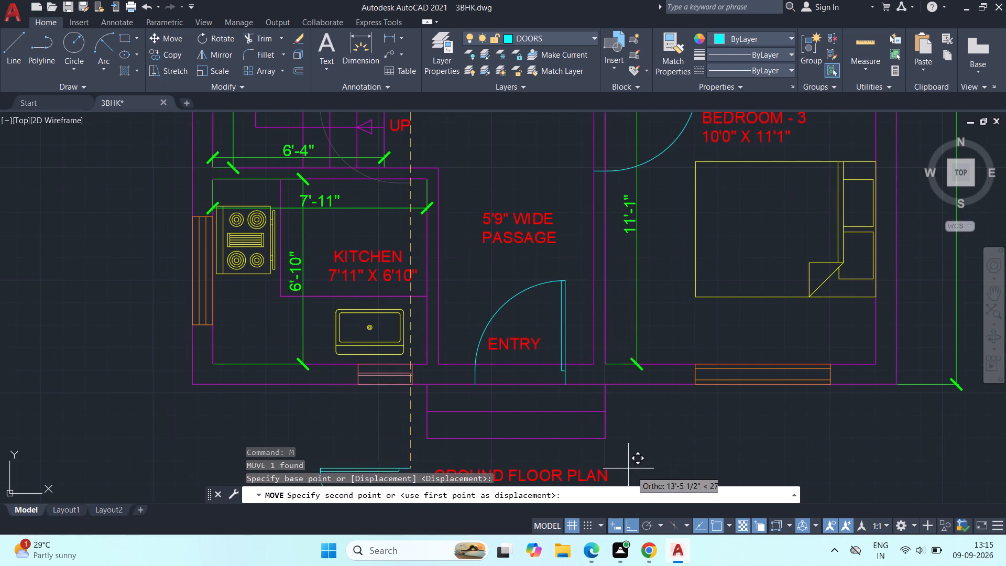
{"action": "left_click", "coordinate": [637, 528]}
{"action": "scroll", "coordinate": [409, 182], "scroll_direction": "up", "scroll_amount": 2}
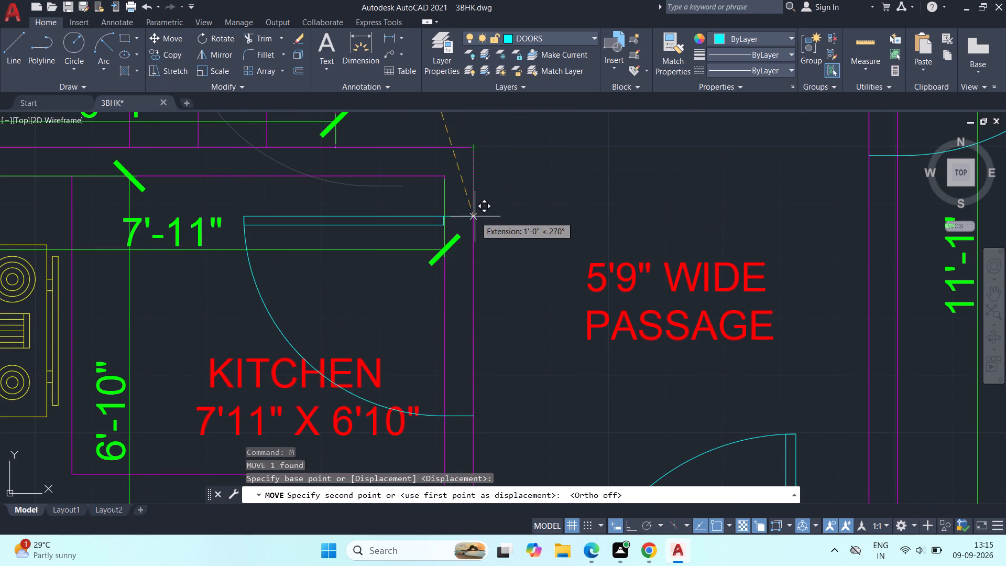
{"action": "left_click", "coordinate": [472, 191]}
{"action": "scroll", "coordinate": [530, 218], "scroll_direction": "down", "scroll_amount": 3}
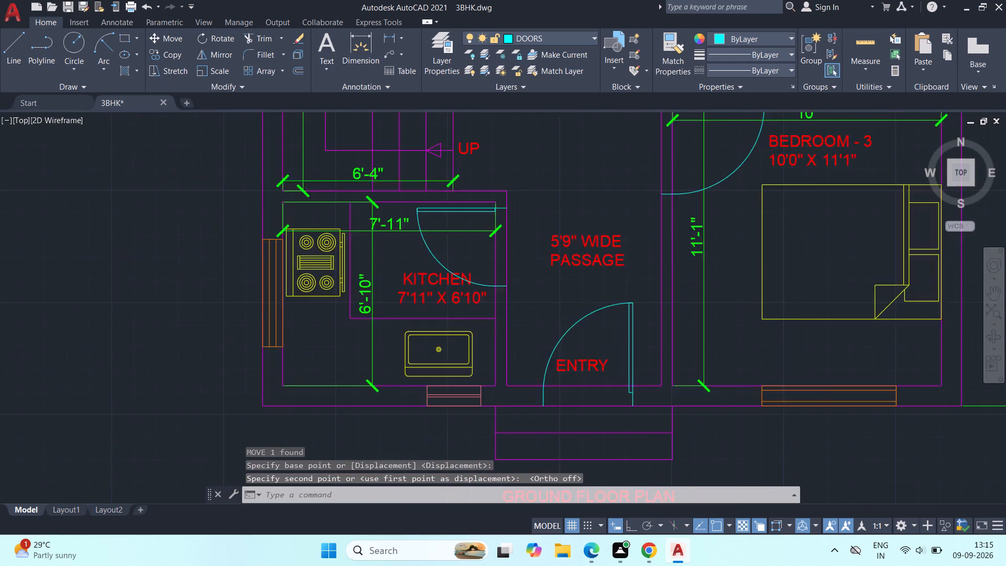
Trim both lines of the kitchen's passage-side wall between the jambs of the kitchen door.
{"action": "middle_click_drag", "start_coordinate": [531, 237], "coordinate": [388, 251]}
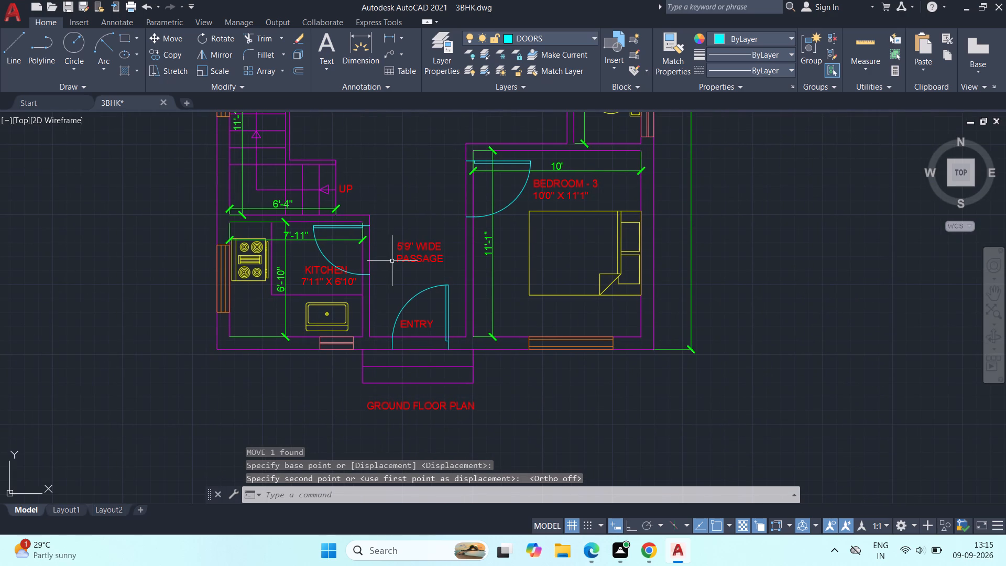
{"action": "middle_click_drag", "start_coordinate": [391, 264], "coordinate": [370, 288]}
{"action": "scroll", "coordinate": [343, 290], "scroll_direction": "up", "scroll_amount": 2}
{"action": "scroll", "coordinate": [426, 261], "scroll_direction": "up", "scroll_amount": 1}
{"action": "middle_click_drag", "start_coordinate": [428, 262], "coordinate": [425, 295]}
{"action": "key", "text": "t"}
{"action": "type", "text": "RR"}
{"action": "key", "text": "space"}
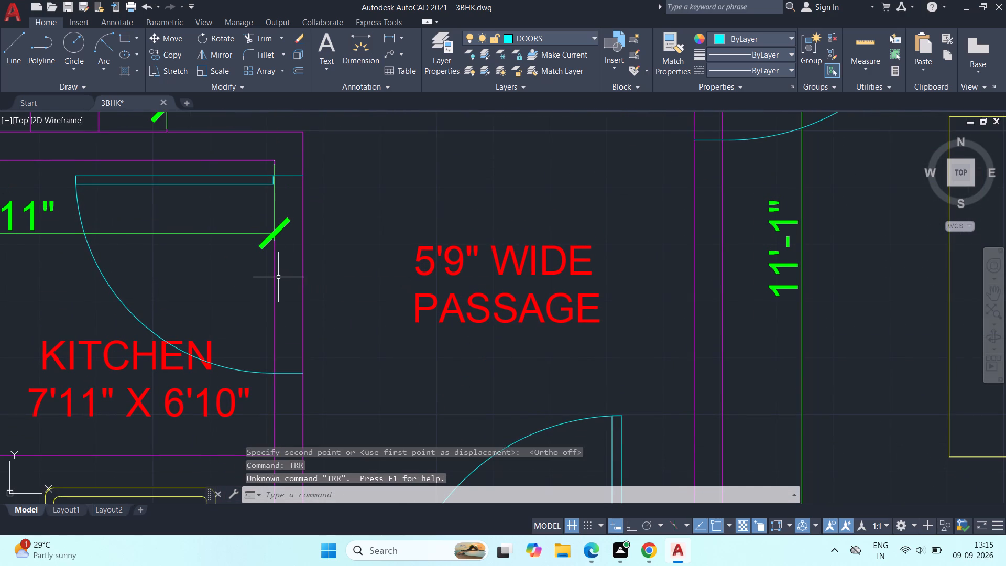
{"action": "key", "text": "t"}
{"action": "key", "text": "r"}
{"action": "key", "text": "space"}
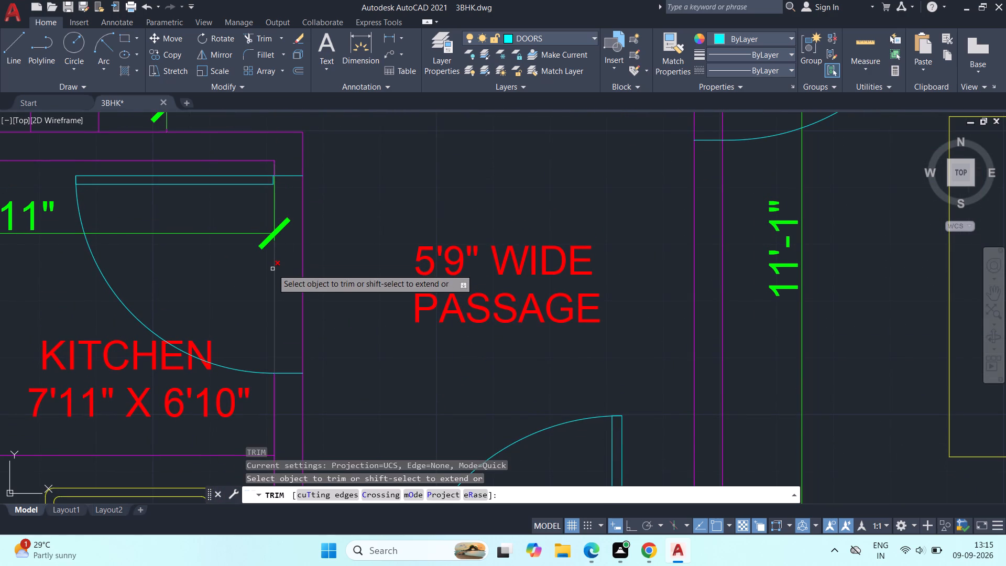
{"action": "left_click", "coordinate": [272, 269]}
{"action": "left_click", "coordinate": [303, 278]}
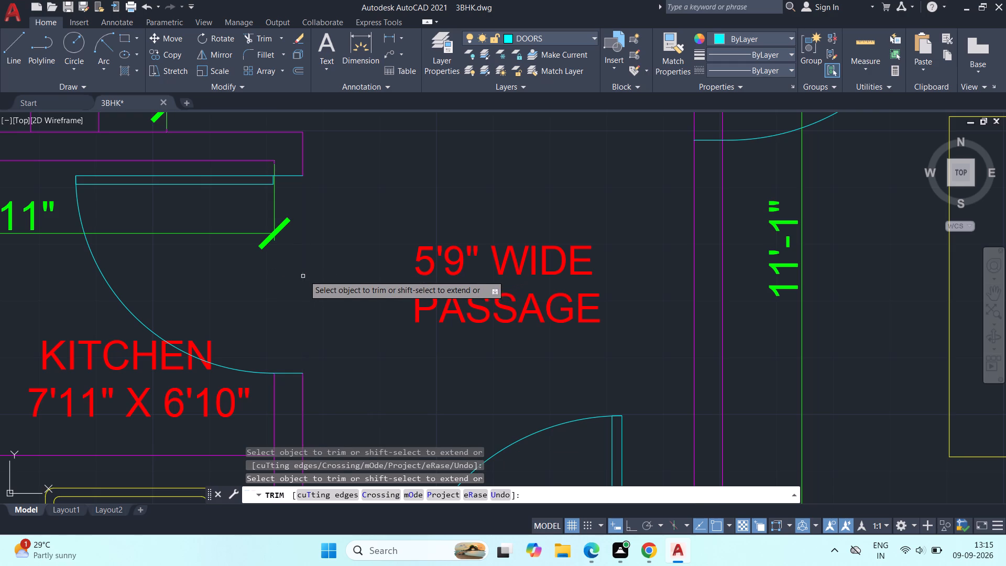
Trim the wall lines out of the Bedroom - 3 and C. TOILET door openings with fence picks across each wall.
{"action": "scroll", "coordinate": [312, 274], "scroll_direction": "down", "scroll_amount": 3}
{"action": "left_click", "coordinate": [417, 211]}
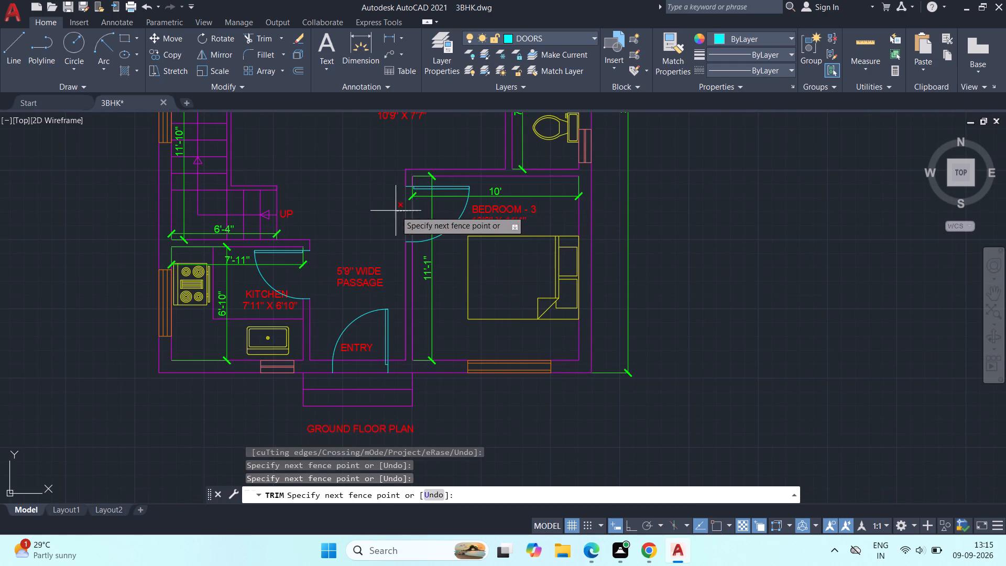
{"action": "left_click", "coordinate": [396, 211]}
{"action": "middle_click_drag", "start_coordinate": [371, 241], "coordinate": [351, 382]}
{"action": "scroll", "coordinate": [500, 208], "scroll_direction": "up", "scroll_amount": 2}
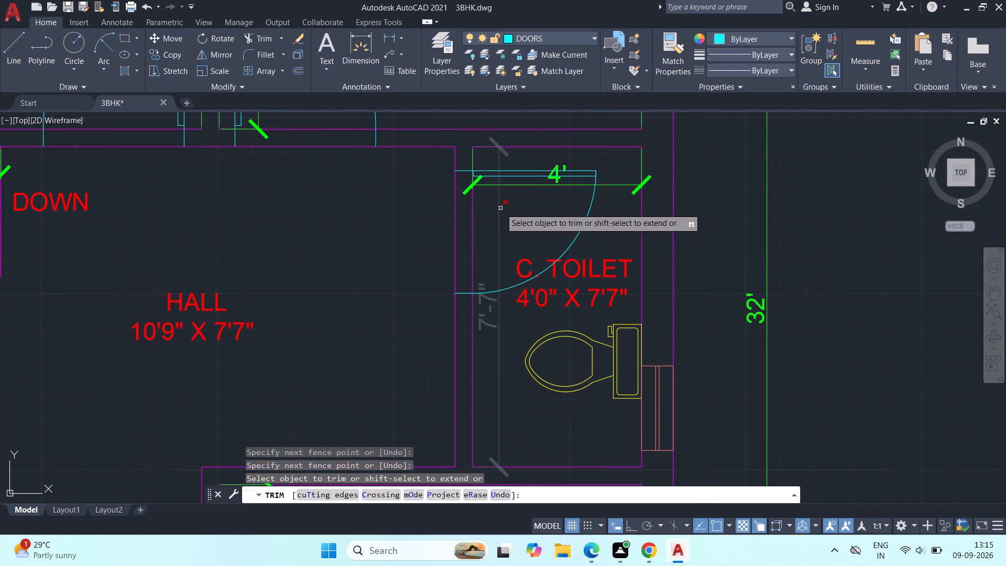
{"action": "left_click", "coordinate": [483, 224]}
{"action": "left_click", "coordinate": [423, 235]}
Trim the wall lines out of the Bedroom - 1 and Bedroom - 2 door openings along the hall's upper wall.
{"action": "scroll", "coordinate": [408, 230], "scroll_direction": "down", "scroll_amount": 3}
{"action": "middle_click_drag", "start_coordinate": [393, 237], "coordinate": [431, 285]}
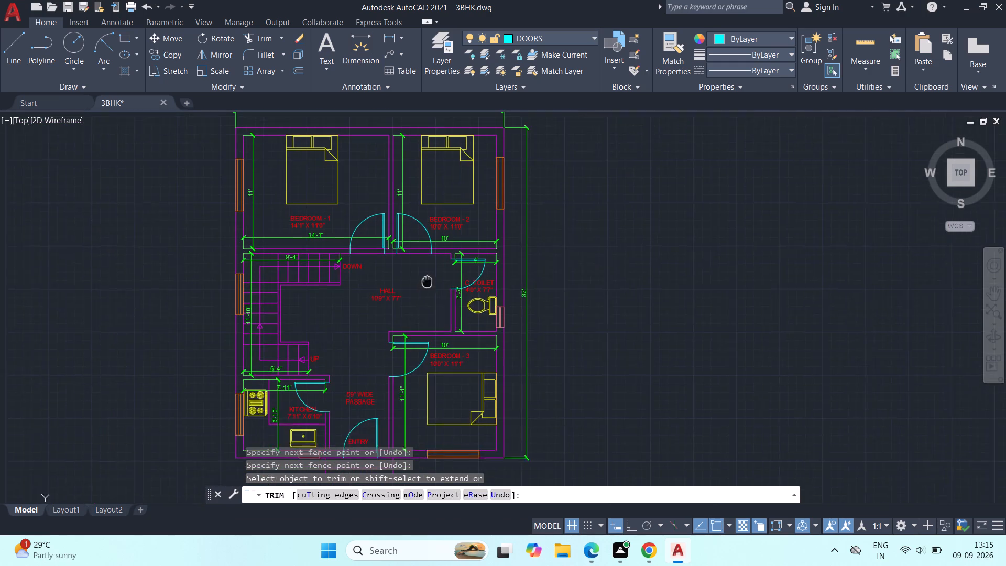
{"action": "middle_click_drag", "start_coordinate": [431, 285], "coordinate": [438, 287]}
{"action": "scroll", "coordinate": [423, 287], "scroll_direction": "up", "scroll_amount": 2}
{"action": "left_click", "coordinate": [324, 192]}
{"action": "left_click", "coordinate": [321, 246]}
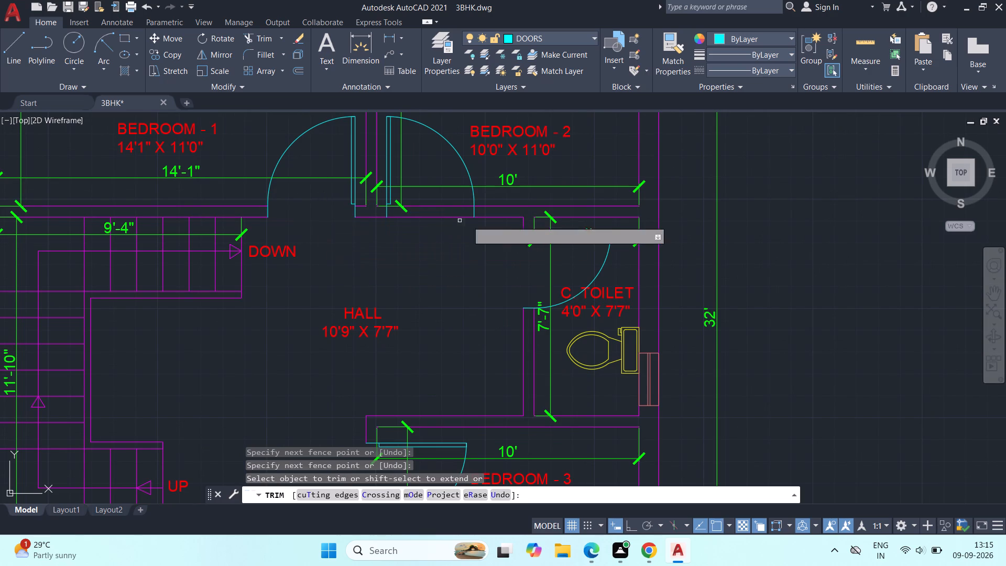
{"action": "left_click", "coordinate": [445, 193]}
{"action": "left_click", "coordinate": [443, 274]}
Trim the inner wall line across the ENTRY door opening and finish trimming.
{"action": "scroll", "coordinate": [442, 295], "scroll_direction": "down", "scroll_amount": 2}
{"action": "middle_click_drag", "start_coordinate": [438, 310], "coordinate": [441, 298]}
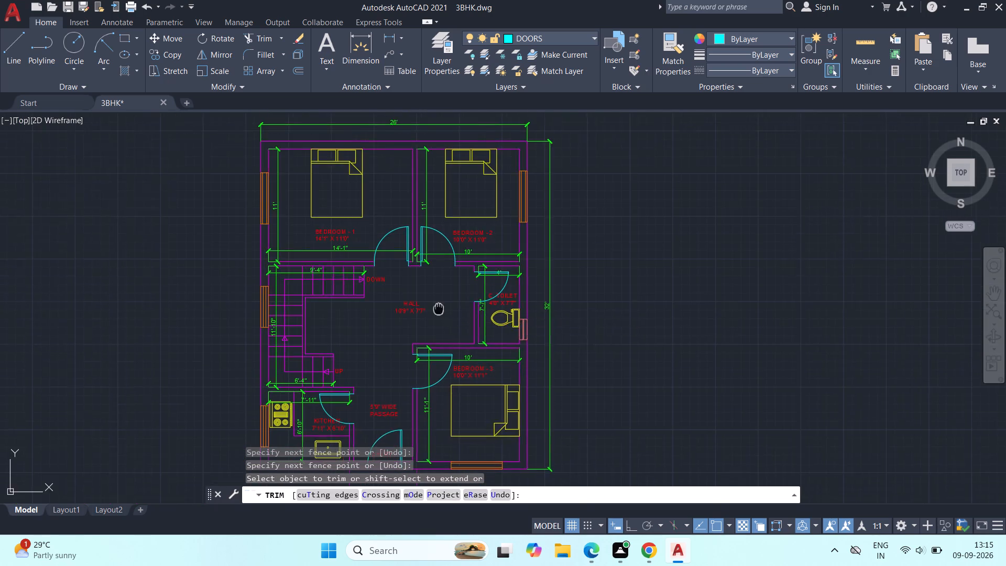
{"action": "middle_click_drag", "start_coordinate": [441, 298], "coordinate": [496, 69]}
{"action": "scroll", "coordinate": [423, 289], "scroll_direction": "up", "scroll_amount": 3}
{"action": "middle_click_drag", "start_coordinate": [435, 289], "coordinate": [372, 443]}
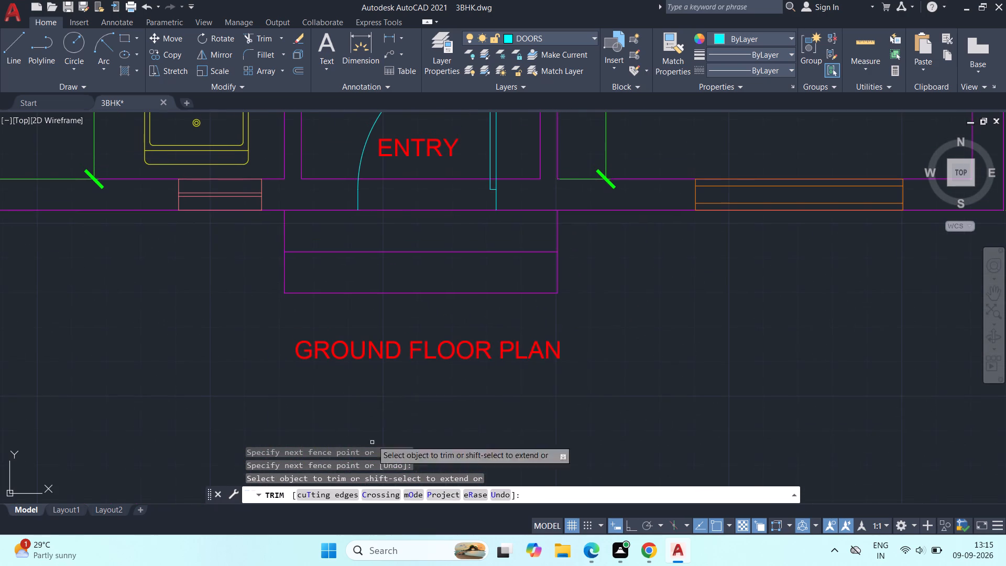
{"action": "left_click", "coordinate": [419, 176]}
{"action": "left_click", "coordinate": [417, 194]}
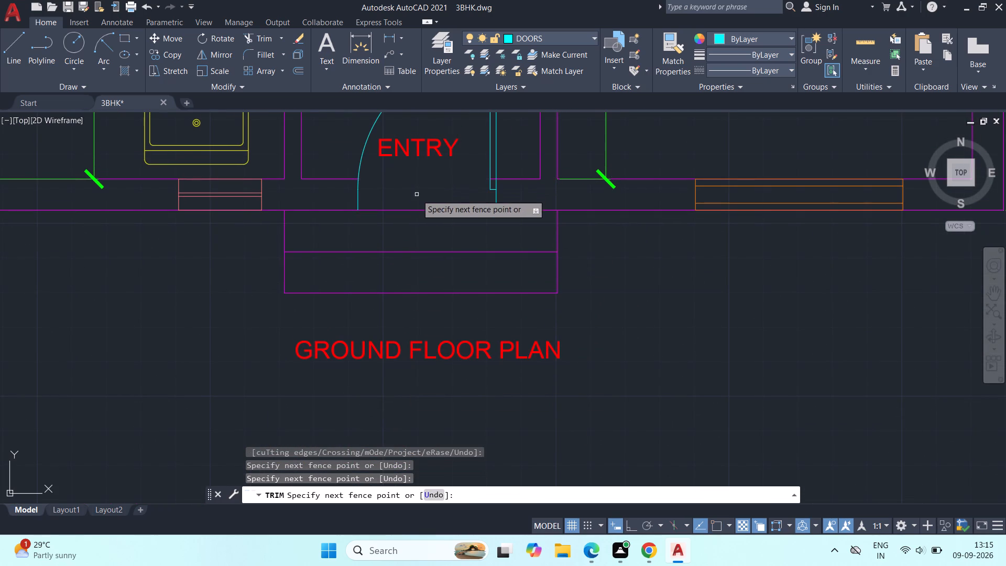
{"action": "key", "text": "Escape"}
Check the trimmed door openings across the whole ground floor plan.
{"action": "middle_click_drag", "start_coordinate": [730, 336], "coordinate": [612, 395]}
{"action": "scroll", "coordinate": [591, 402], "scroll_direction": "down", "scroll_amount": 3}
{"action": "middle_click_drag", "start_coordinate": [721, 397], "coordinate": [677, 385]}
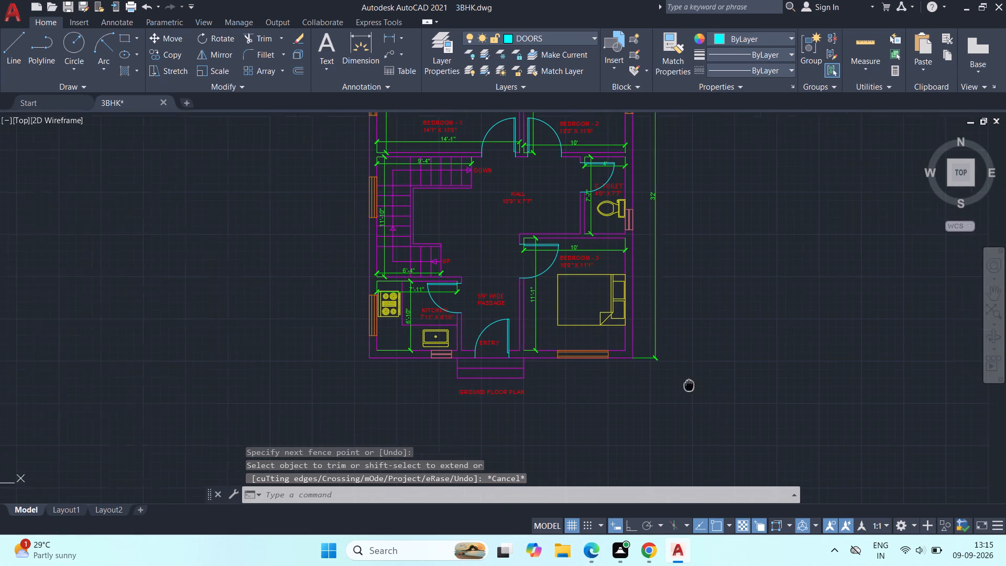
{"action": "middle_click_drag", "start_coordinate": [677, 385], "coordinate": [616, 388]}
{"action": "middle_click", "coordinate": [616, 388]}
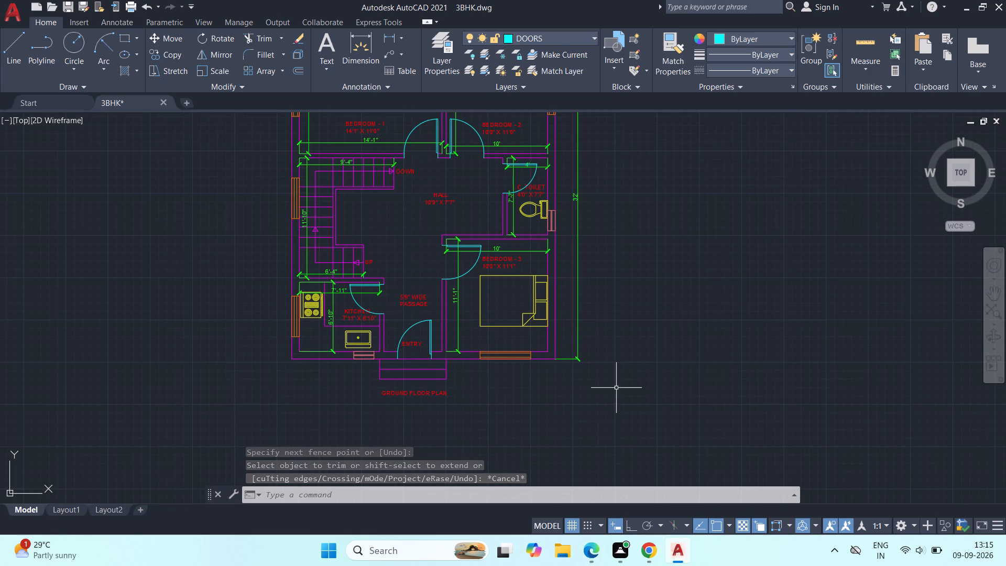
{"action": "middle_click_drag", "start_coordinate": [602, 193], "coordinate": [643, 373]}
{"action": "middle_click_drag", "start_coordinate": [662, 378], "coordinate": [604, 284]}
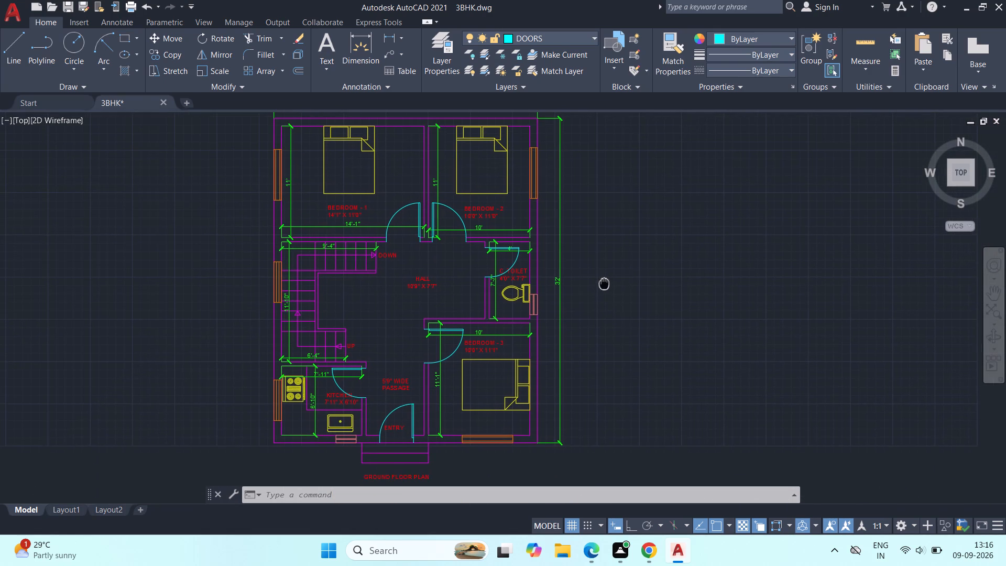
{"action": "middle_click_drag", "start_coordinate": [604, 284], "coordinate": [607, 285]}
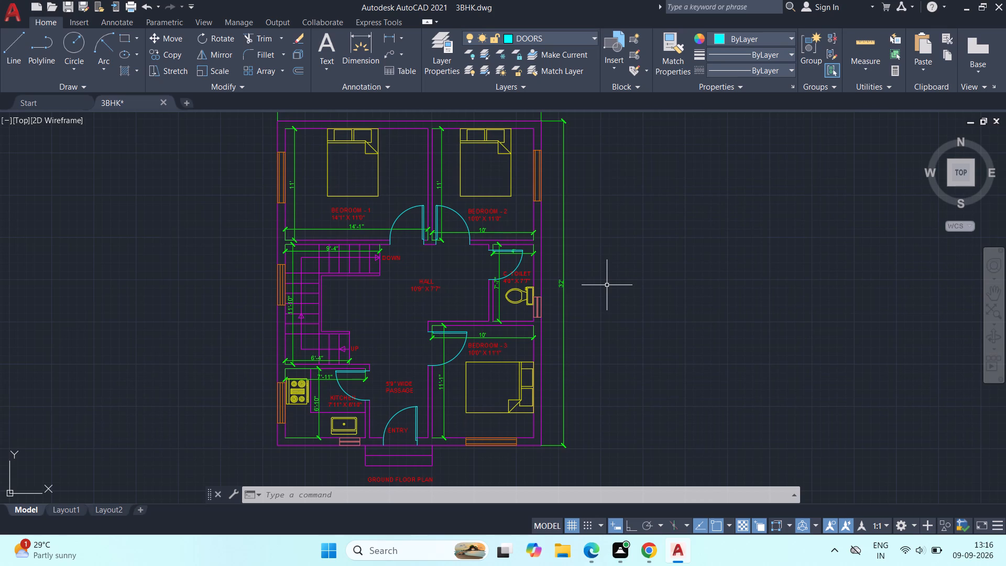
Make the TEXT layer current and start a multiline text box in the empty area beside the plan, with the text colour Green.
{"action": "middle_click_drag", "start_coordinate": [628, 268], "coordinate": [557, 270]}
{"action": "left_click", "coordinate": [574, 37]}
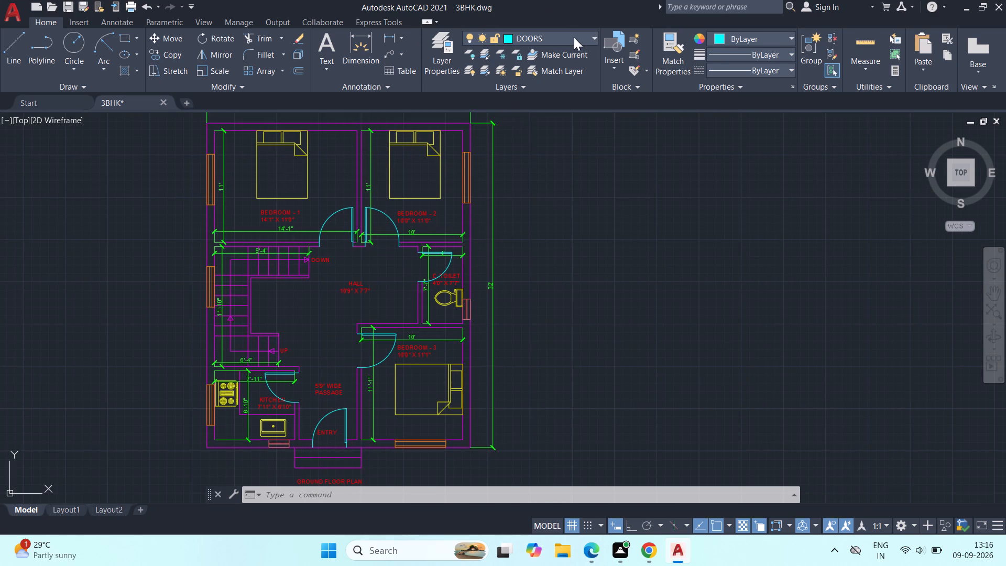
{"action": "left_click", "coordinate": [548, 147]}
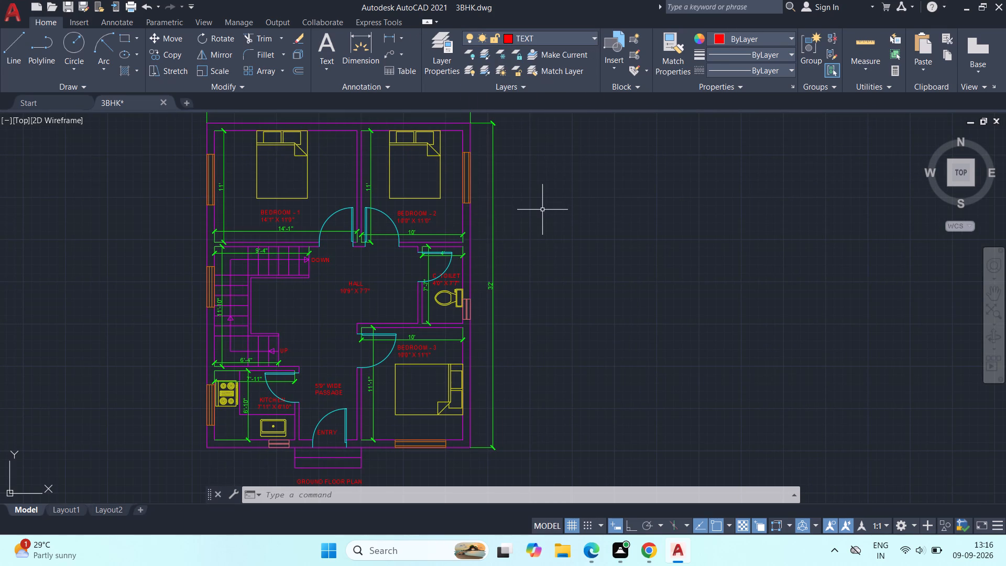
{"action": "type", "text": "MTEX"}
{"action": "key", "text": "space"}
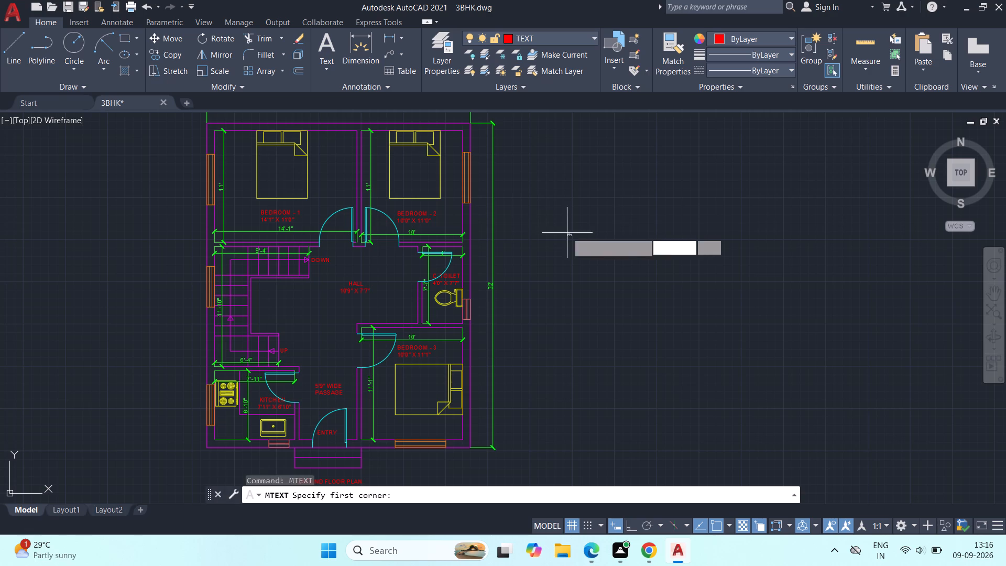
{"action": "left_click", "coordinate": [543, 211]}
{"action": "left_click", "coordinate": [627, 257]}
{"action": "scroll", "coordinate": [595, 240], "scroll_direction": "up", "scroll_amount": 2}
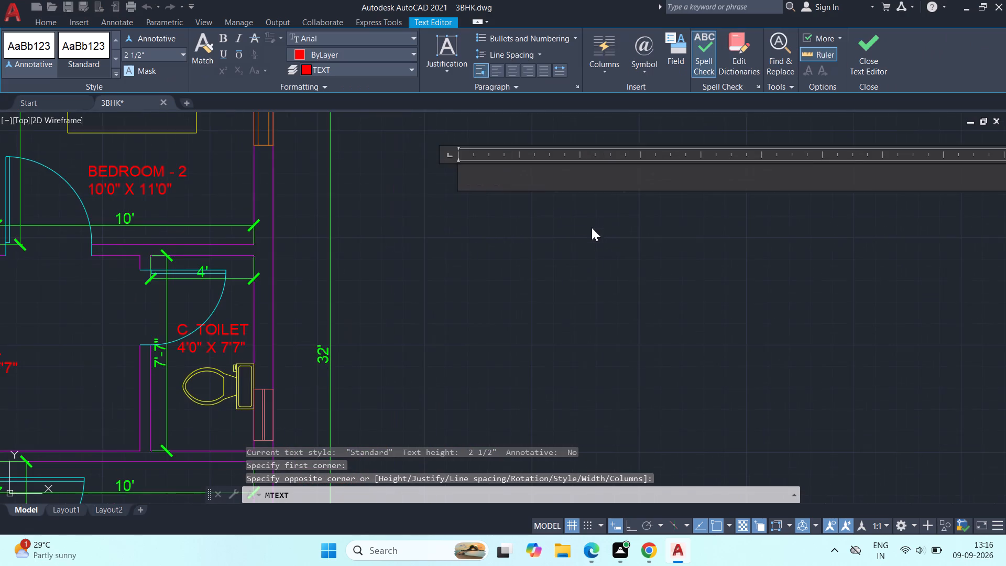
{"action": "middle_click_drag", "start_coordinate": [566, 220], "coordinate": [431, 280]}
{"action": "scroll", "coordinate": [393, 246], "scroll_direction": "down", "scroll_amount": 1}
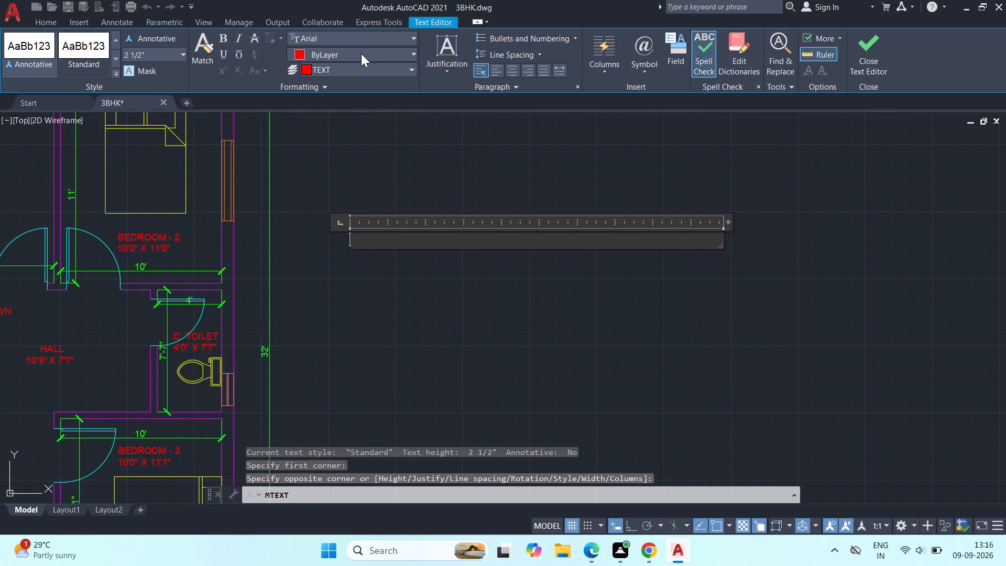
{"action": "left_click", "coordinate": [361, 53]}
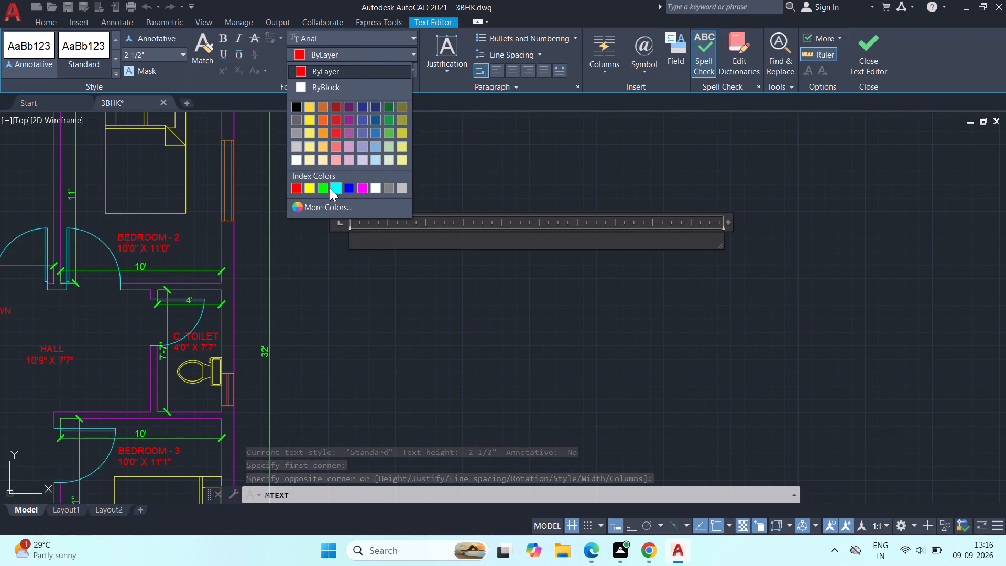
{"action": "left_click", "coordinate": [322, 188]}
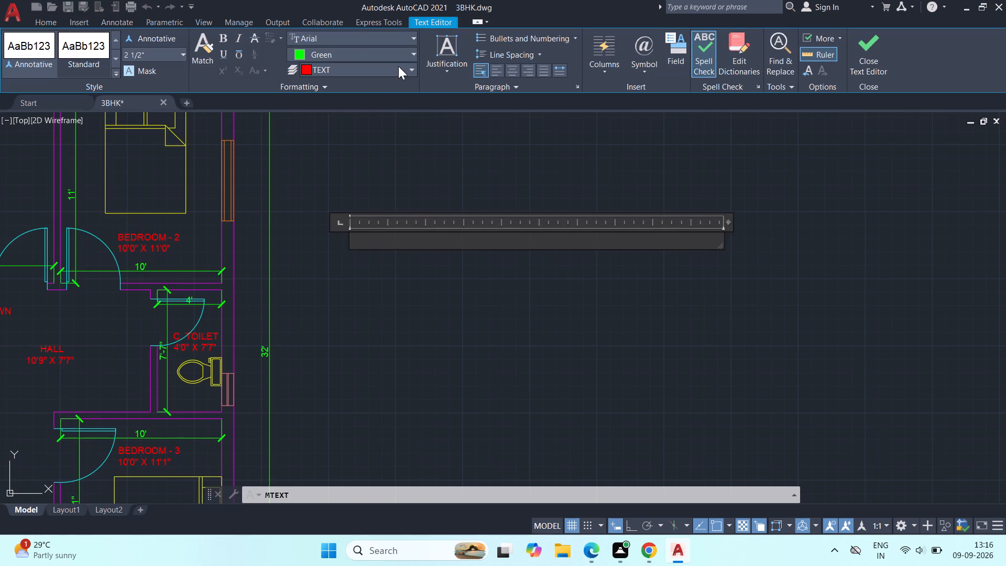
{"action": "left_click", "coordinate": [398, 66]}
{"action": "left_click", "coordinate": [398, 66]}
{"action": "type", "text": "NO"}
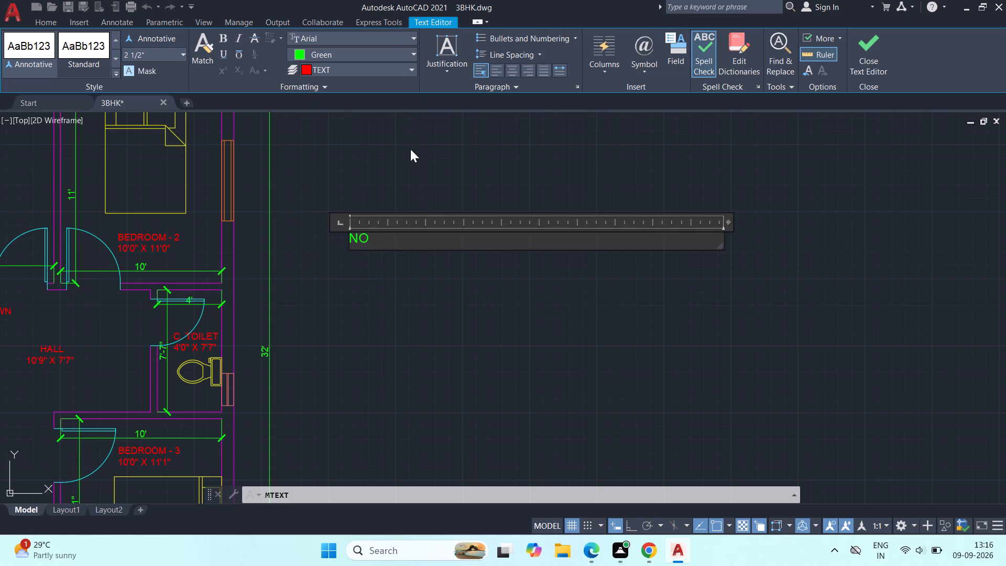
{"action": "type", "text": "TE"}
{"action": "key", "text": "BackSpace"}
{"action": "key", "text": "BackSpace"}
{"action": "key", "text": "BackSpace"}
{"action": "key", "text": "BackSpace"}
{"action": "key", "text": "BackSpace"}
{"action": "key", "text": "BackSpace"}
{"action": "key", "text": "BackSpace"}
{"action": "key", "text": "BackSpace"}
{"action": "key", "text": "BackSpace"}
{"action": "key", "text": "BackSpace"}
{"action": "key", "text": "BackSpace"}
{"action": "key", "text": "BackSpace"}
Set the text height to 10" and enter the heading "NOTE :", ending with a line break.
{"action": "left_click", "coordinate": [165, 54]}
{"action": "type", "text": "10\""}
{"action": "key", "text": "Return"}
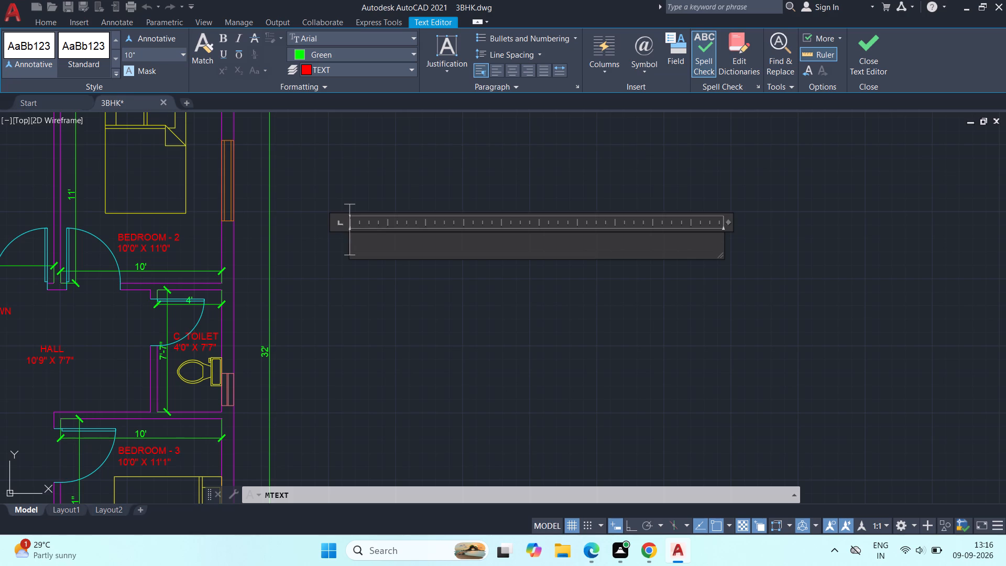
{"action": "type", "text": "NOTE"}
{"action": "key", "text": "space"}
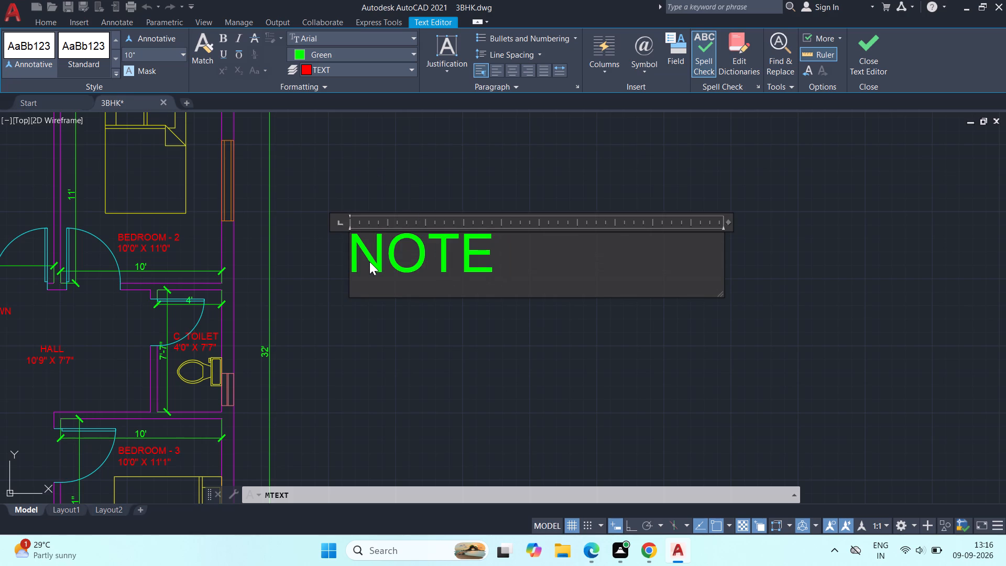
{"action": "type", "text": ":"}
{"action": "key", "text": "space"}
{"action": "key", "text": "Return"}
Change the text colour to Red and enter "ALL EXTERNAL WALLS ARE - 9"" below the heading.
{"action": "left_click", "coordinate": [384, 51]}
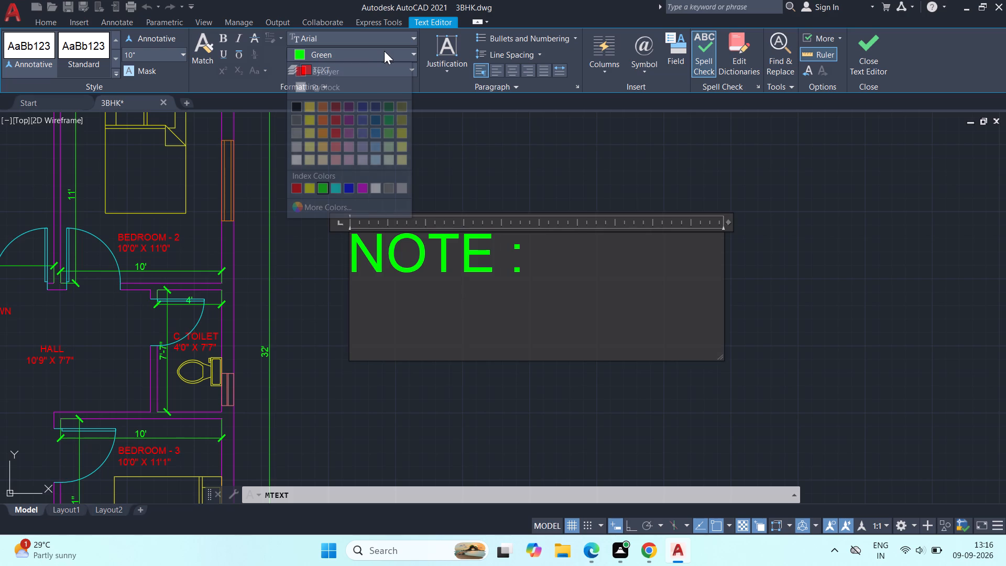
{"action": "left_click", "coordinate": [297, 183]}
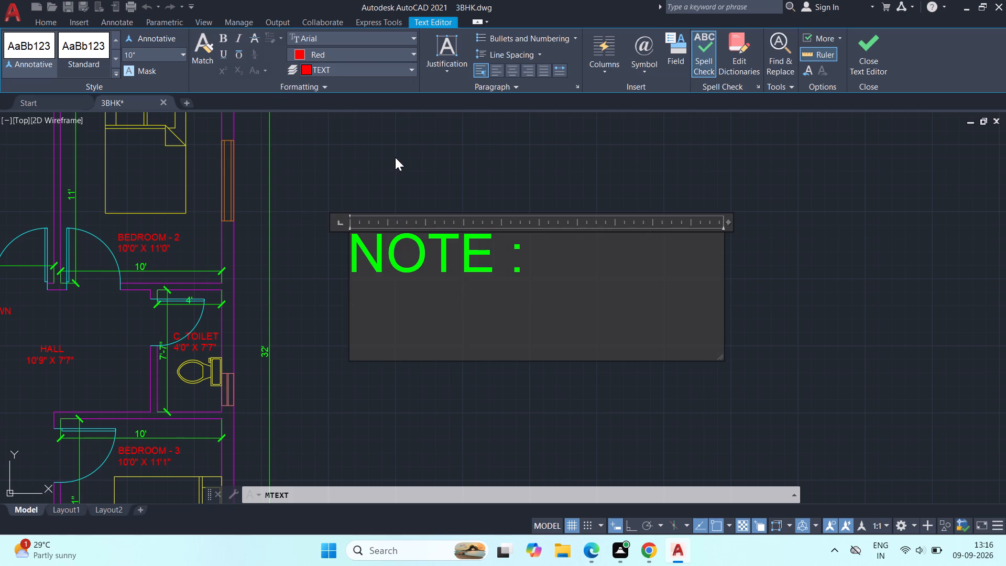
{"action": "type", "text": "ALL EXTERNAL WALLS ARE"}
{"action": "key", "text": "space"}
{"action": "type", "text": "-"}
{"action": "key", "text": "space"}
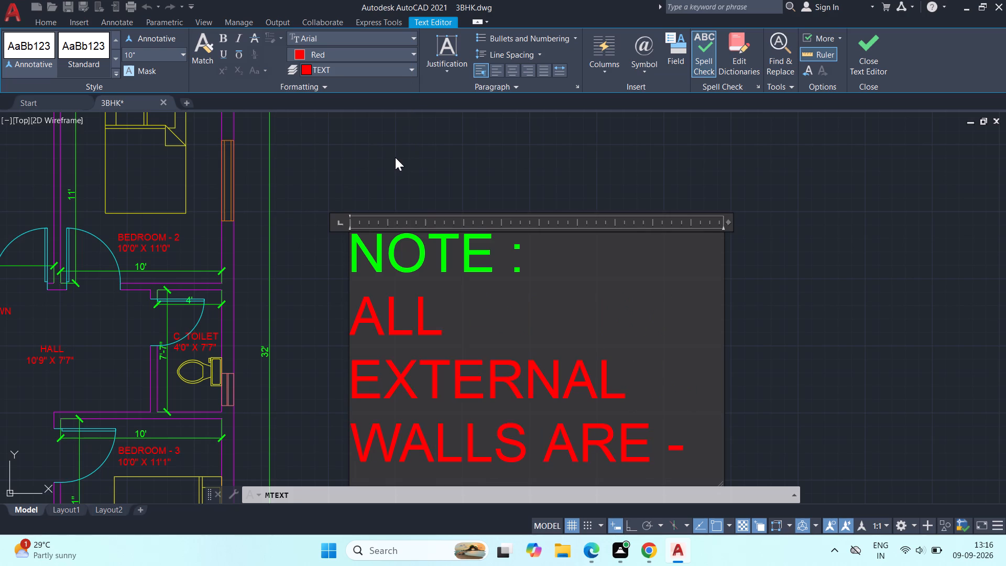
{"action": "type", "text": "9\""}
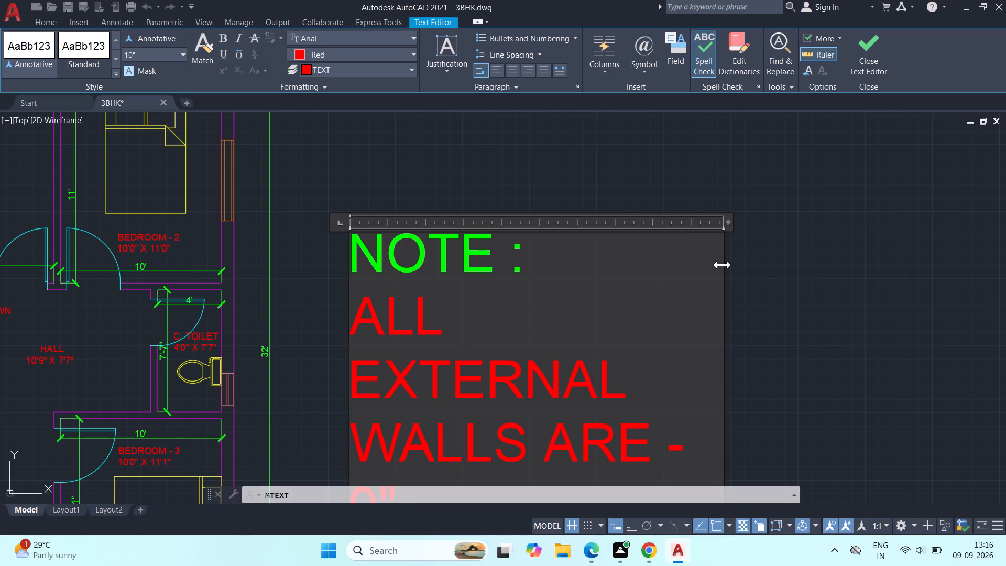
Widen the note's text box to just over 11'-7 1/2".
{"action": "left_click_drag", "start_coordinate": [721, 259], "coordinate": [884, 244]}
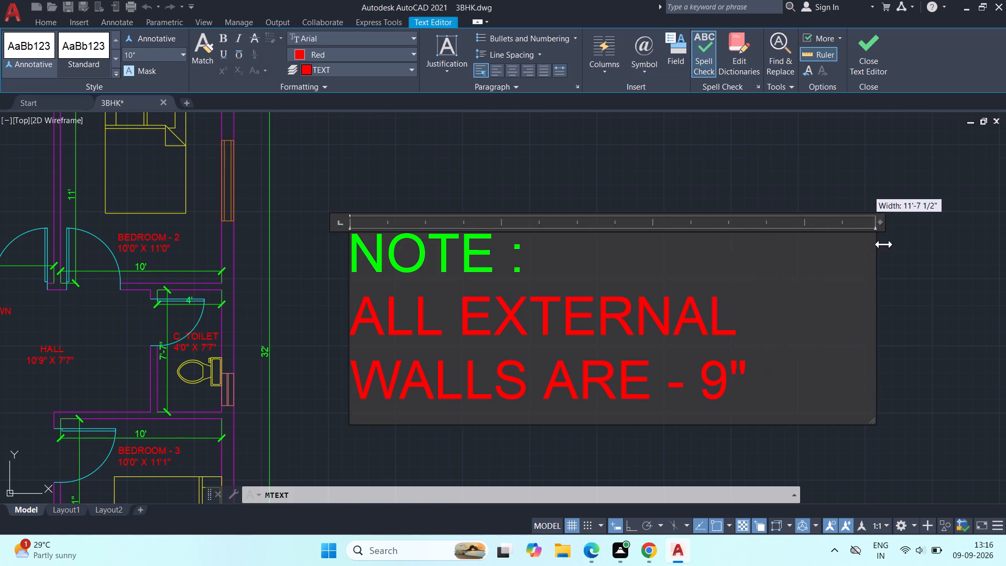
{"action": "left_click_drag", "start_coordinate": [884, 244], "coordinate": [885, 244]}
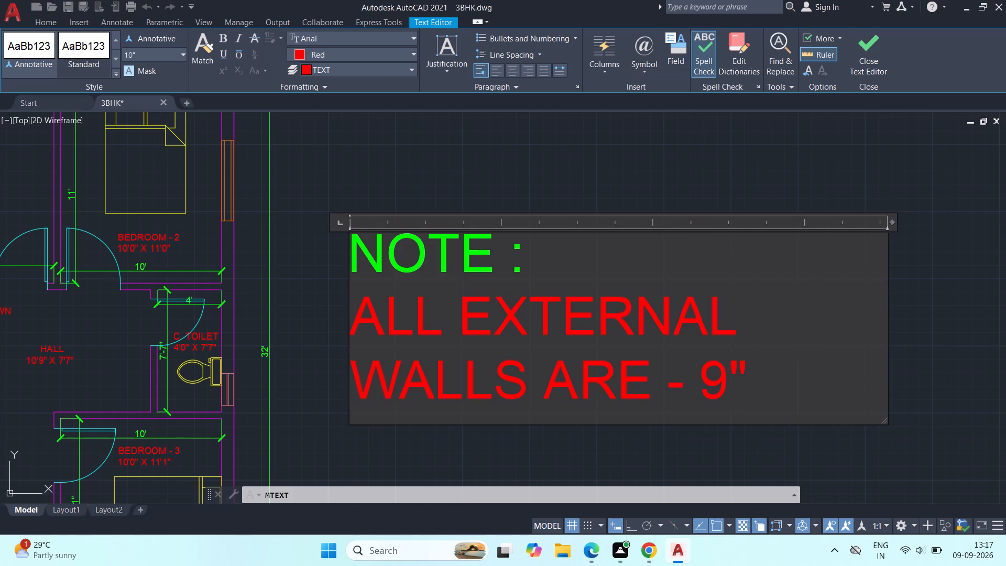
Replace the wording before "- 9"" with "EXTERNAL WALL THICKNESS", keeping it on its own line below "NOTE :".
{"action": "left_click", "coordinate": [654, 390]}
{"action": "key", "text": "BackSpace"}
{"action": "key", "text": "BackSpace"}
{"action": "key", "text": "BackSpace"}
{"action": "key", "text": "BackSpace"}
{"action": "key", "text": "BackSpace"}
{"action": "key", "text": "BackSpace"}
{"action": "key", "text": "BackSpace"}
{"action": "key", "text": "BackSpace"}
{"action": "key", "text": "BackSpace"}
{"action": "key", "text": "BackSpace"}
{"action": "key", "text": "BackSpace"}
{"action": "key", "text": "BackSpace"}
{"action": "key", "text": "BackSpace"}
{"action": "key", "text": "BackSpace"}
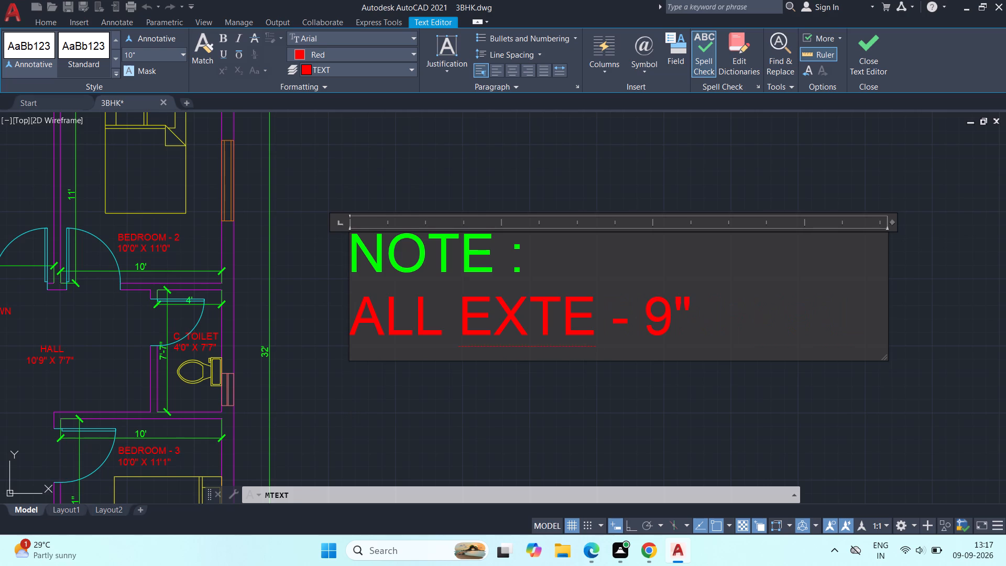
{"action": "key", "text": "BackSpace"}
{"action": "key", "text": "BackSpace"}
{"action": "key", "text": "BackSpace"}
{"action": "key", "text": "BackSpace"}
{"action": "key", "text": "BackSpace"}
{"action": "key", "text": "BackSpace"}
{"action": "key", "text": "BackSpace"}
{"action": "key", "text": "BackSpace"}
{"action": "key", "text": "BackSpace"}
{"action": "key", "text": "BackSpace"}
{"action": "key", "text": "BackSpace"}
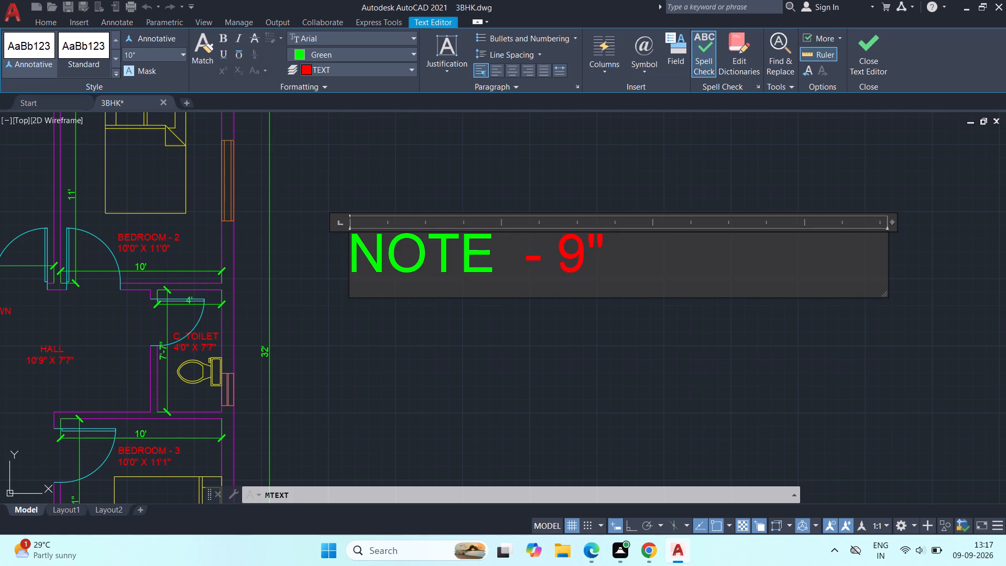
{"action": "key", "text": "shift+quotedbl"}
{"action": "key", "text": "BackSpace"}
{"action": "key", "text": "shift+colon"}
{"action": "key", "text": "Return"}
{"action": "type", "text": "EXTERNAL A"}
{"action": "key", "text": "BackSpace"}
{"action": "type", "text": "WALL THICKNESS"}
{"action": "key", "text": "space"}
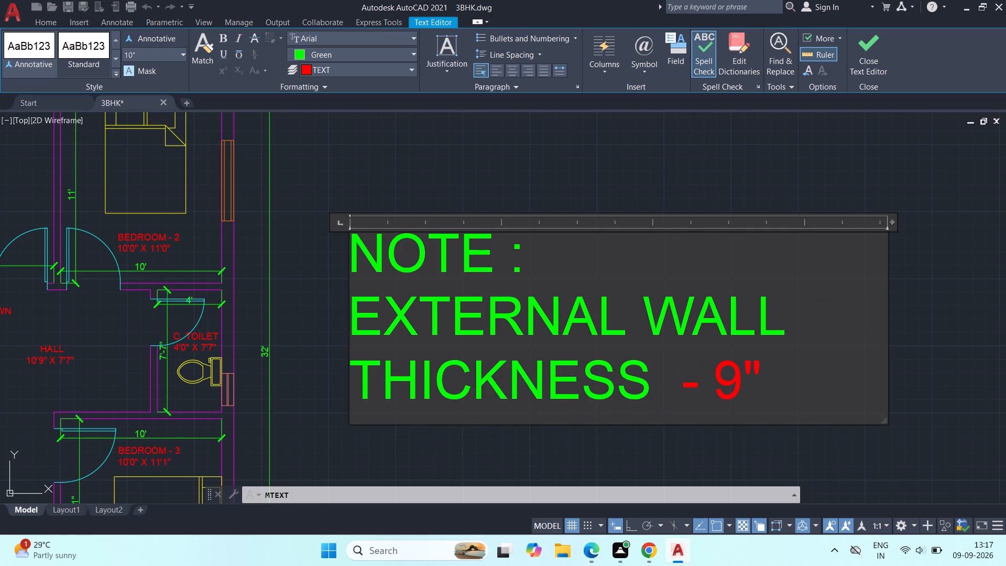
Change the colour of "EXTERNAL WALL THICKNESS" to Red and finish editing the note.
{"action": "left_click_drag", "start_coordinate": [653, 386], "coordinate": [338, 307]}
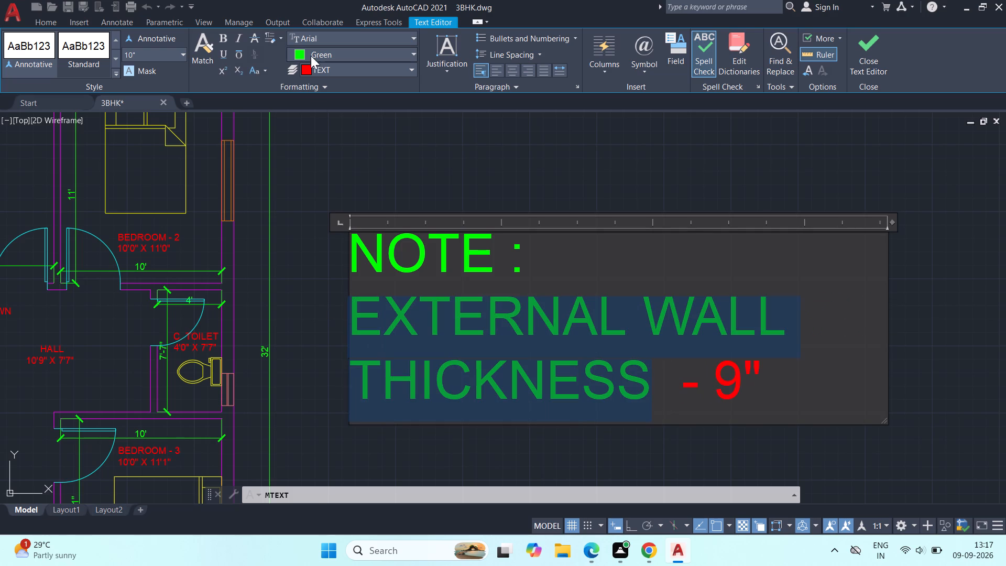
{"action": "left_click", "coordinate": [331, 54]}
{"action": "left_click", "coordinate": [293, 190]}
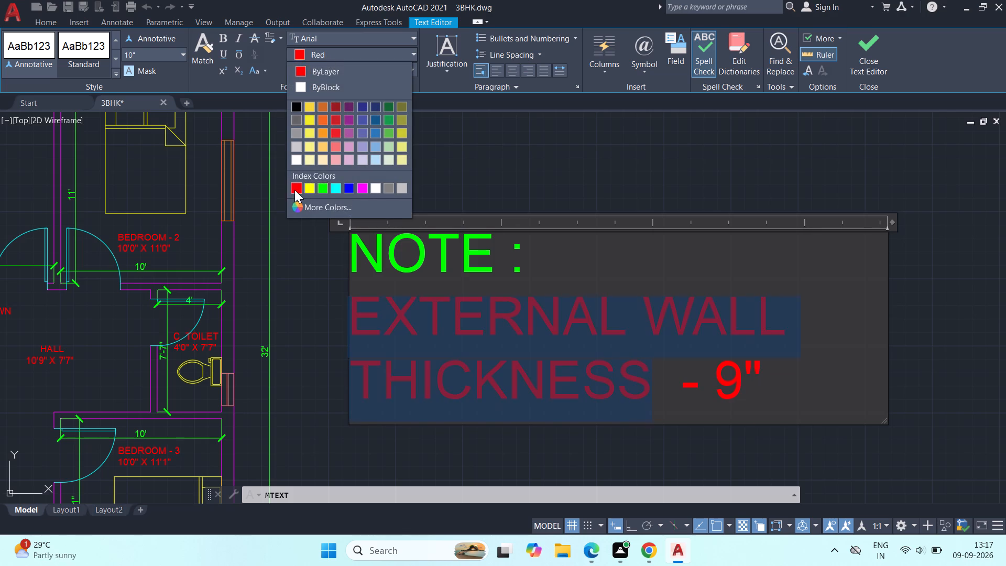
{"action": "left_click", "coordinate": [710, 455]}
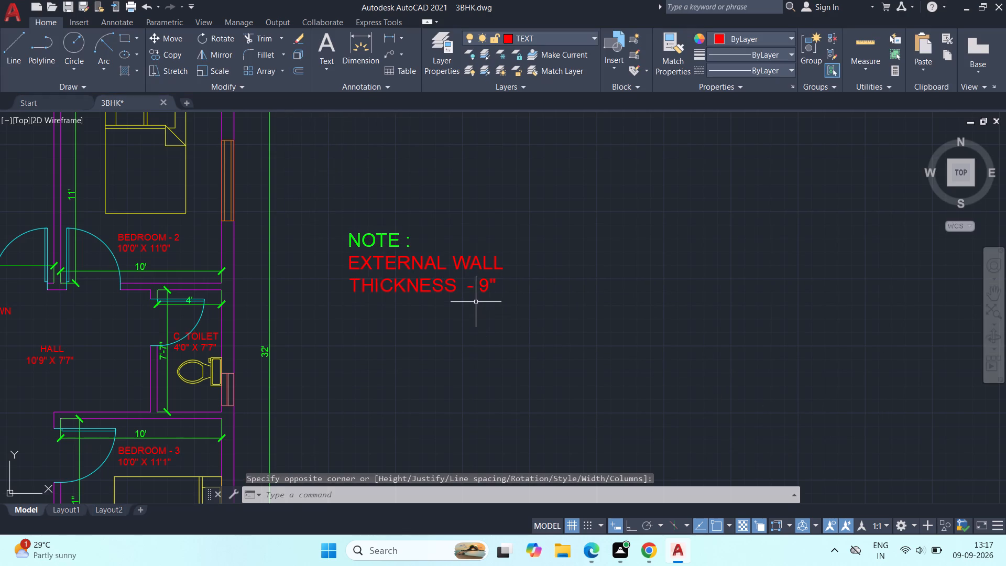
Reopen the note, remove the extra space before the dash, and widen its text box to about 21'-1".
{"action": "double_click", "coordinate": [480, 289]}
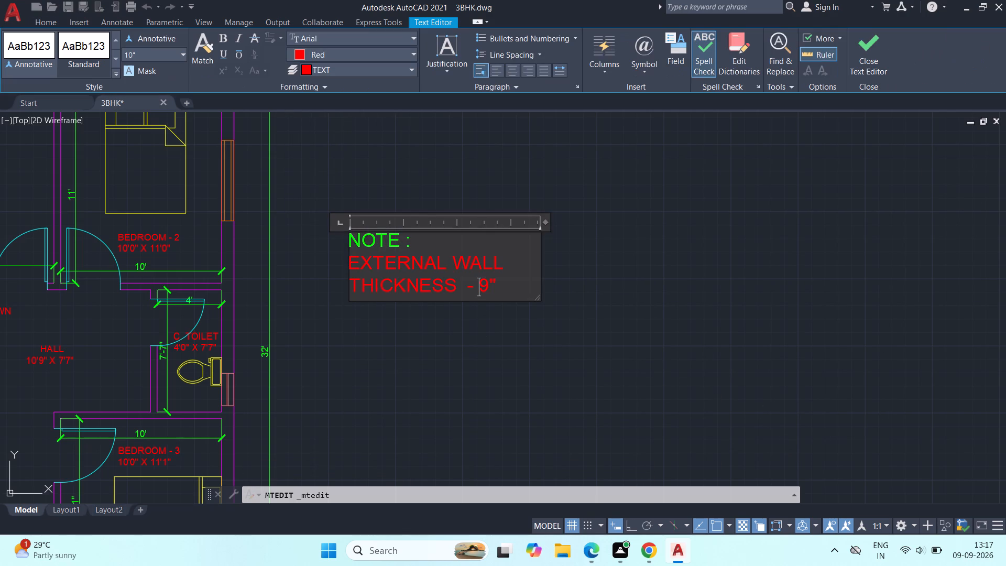
{"action": "left_click", "coordinate": [464, 285]}
{"action": "key", "text": "BackSpace"}
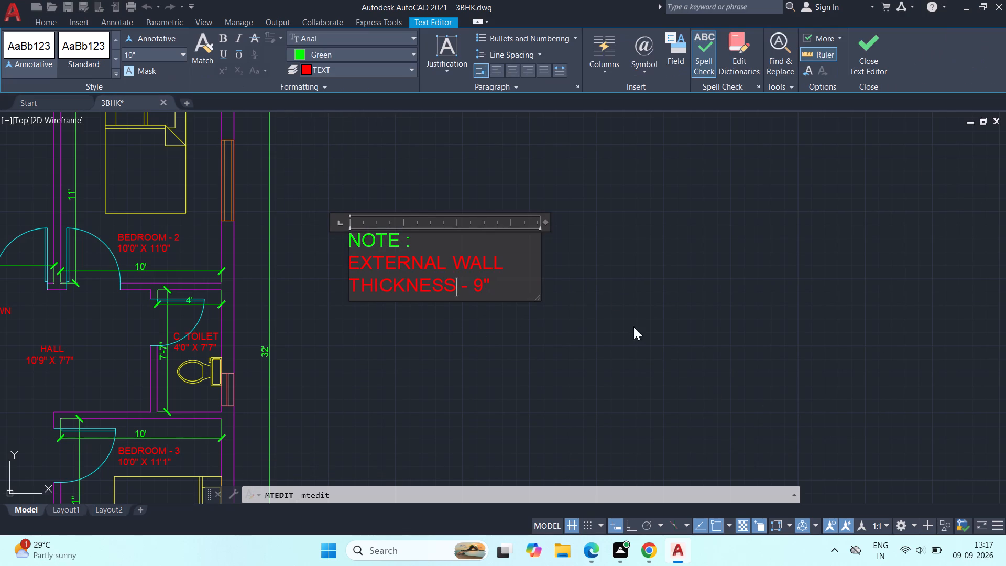
{"action": "left_click_drag", "start_coordinate": [540, 273], "coordinate": [706, 276]}
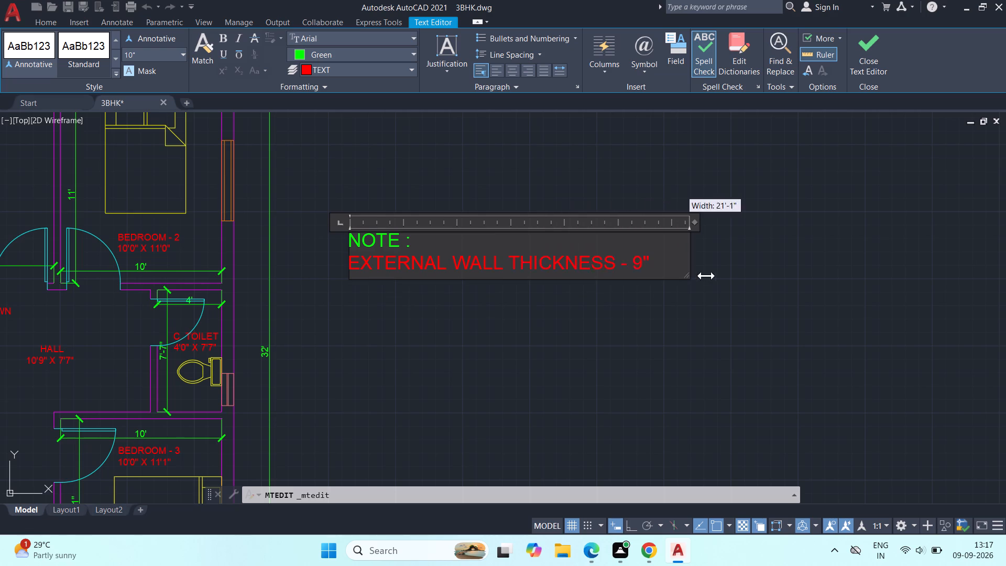
{"action": "left_click_drag", "start_coordinate": [706, 276], "coordinate": [690, 278]}
Add the line "INTERNAL WALL THICKNESS - 5"" below the external wall line and finish editing the note.
{"action": "left_click", "coordinate": [652, 265]}
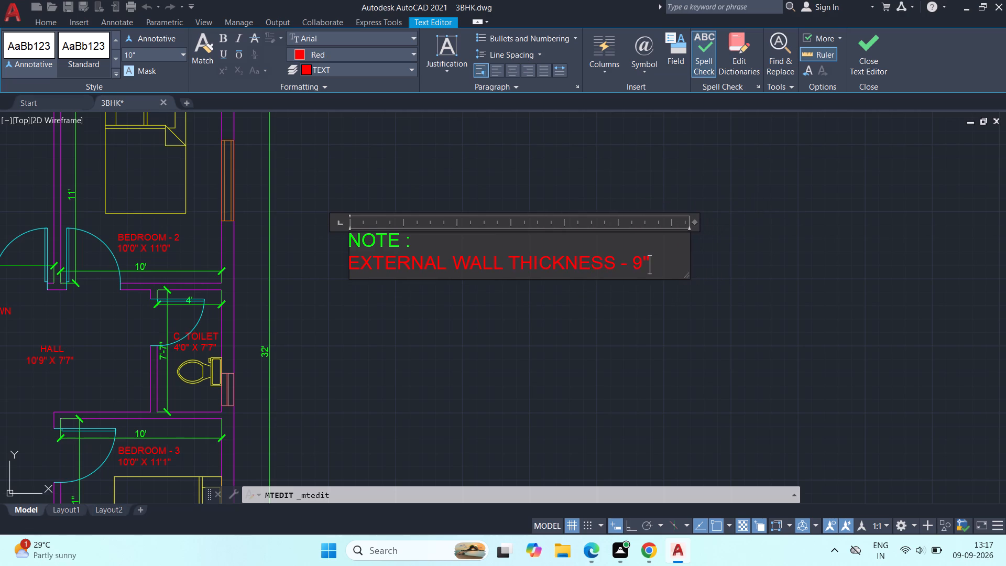
{"action": "key", "text": "Return"}
{"action": "type", "text": "INTERNAL WALL THICKNESS"}
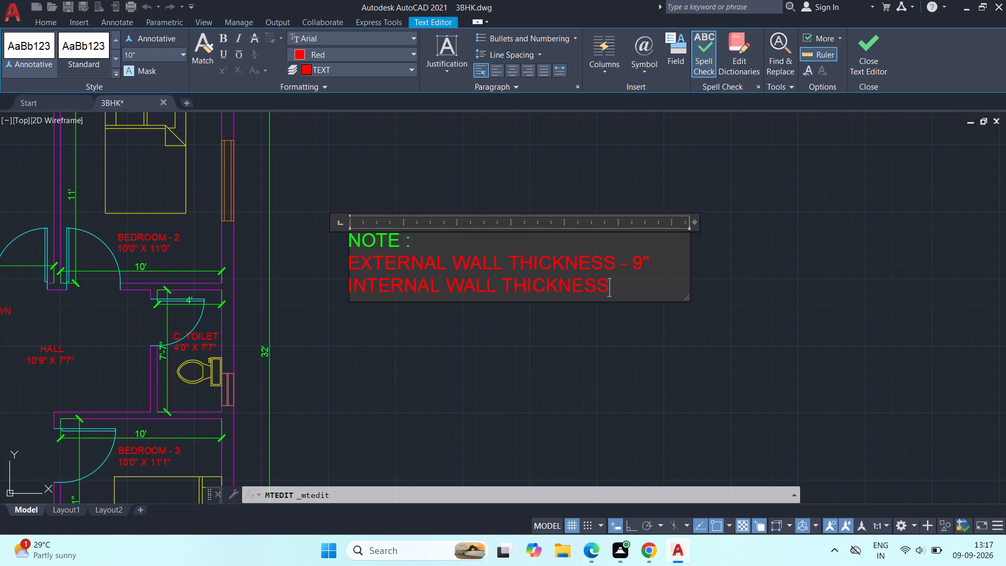
{"action": "key", "text": "space"}
{"action": "type", "text": "-"}
{"action": "key", "text": "space"}
{"action": "type", "text": "5\""}
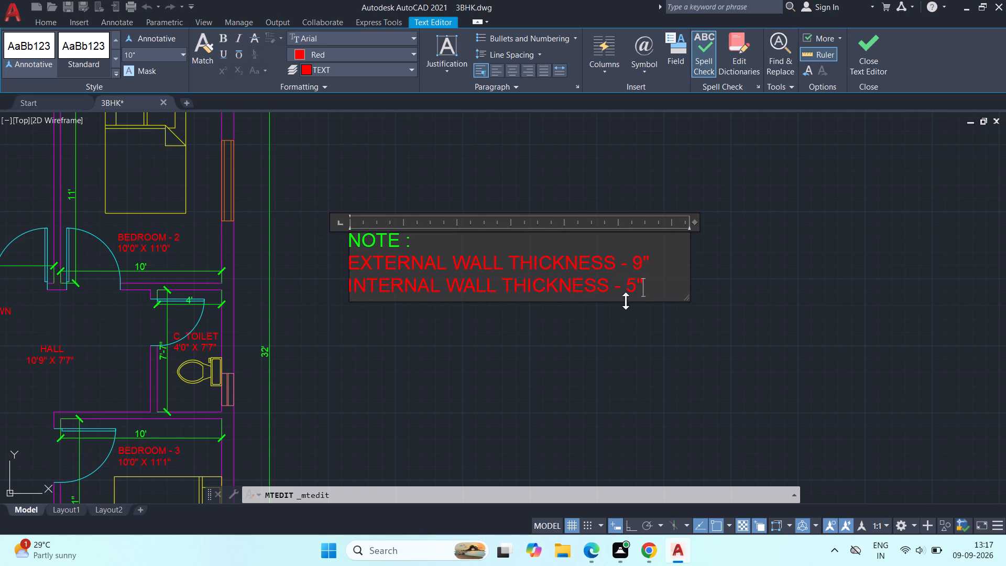
{"action": "left_click", "coordinate": [540, 344]}
Move the note down and closer to the plan, beside Bedroom 3.
{"action": "scroll", "coordinate": [408, 350], "scroll_direction": "down", "scroll_amount": 1}
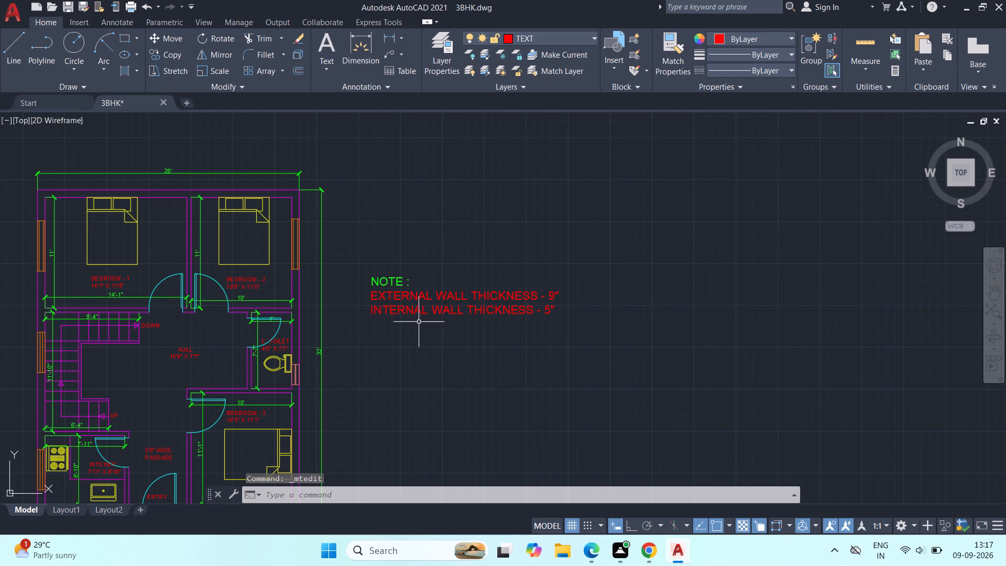
{"action": "left_click", "coordinate": [420, 313]}
{"action": "type", "text": "M"}
{"action": "key", "text": "space"}
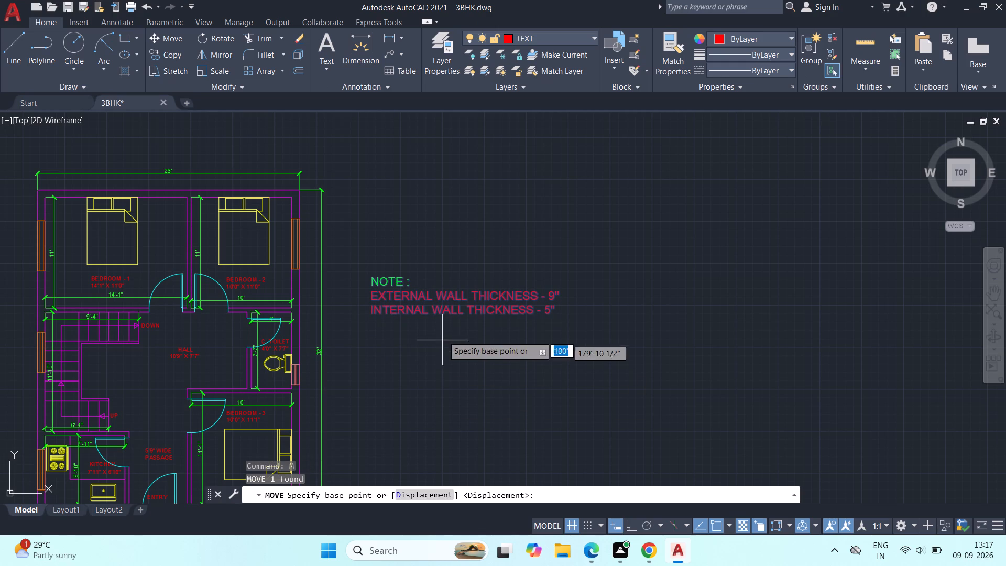
{"action": "left_click", "coordinate": [452, 297]}
{"action": "middle_click_drag", "start_coordinate": [410, 412], "coordinate": [508, 330]}
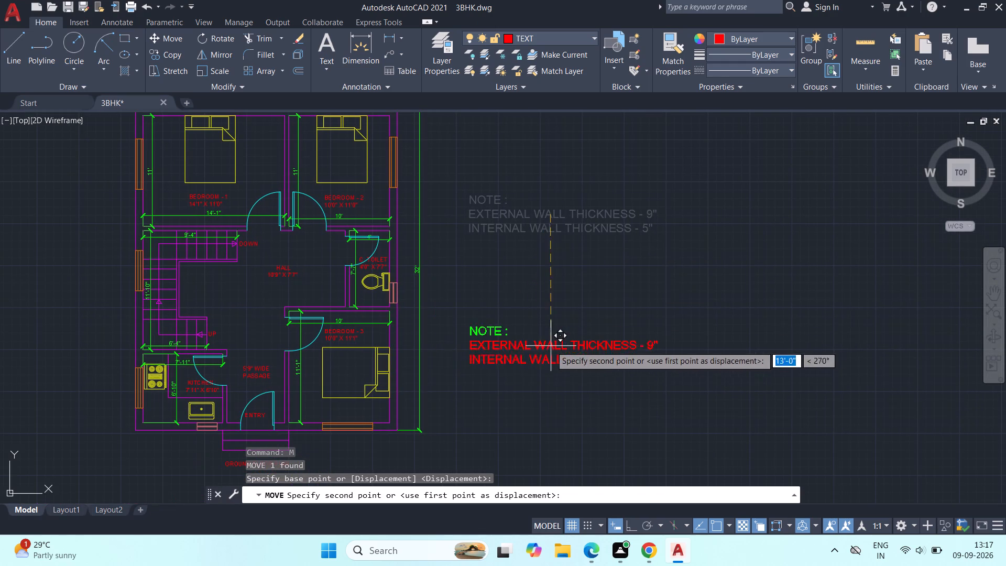
{"action": "left_click", "coordinate": [510, 365]}
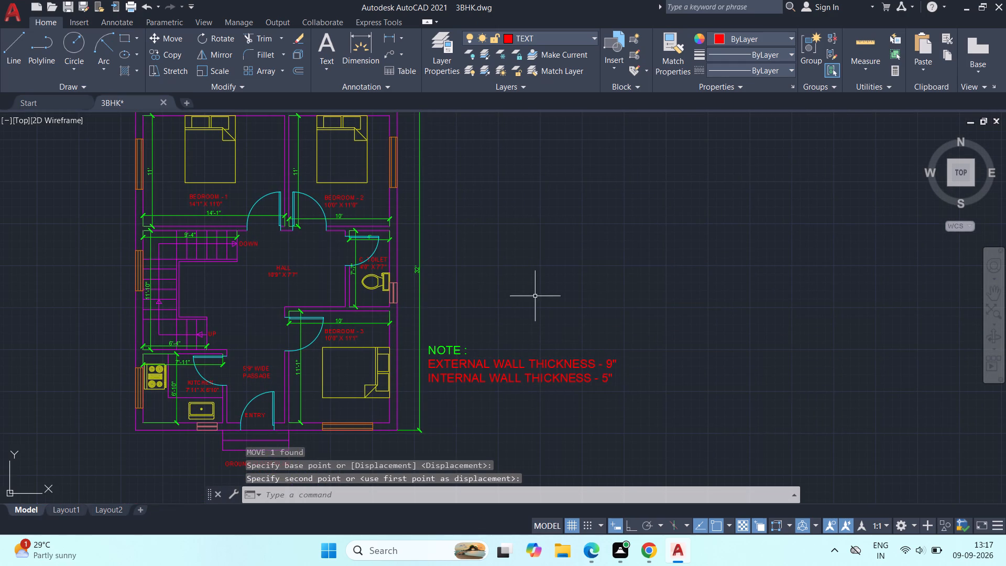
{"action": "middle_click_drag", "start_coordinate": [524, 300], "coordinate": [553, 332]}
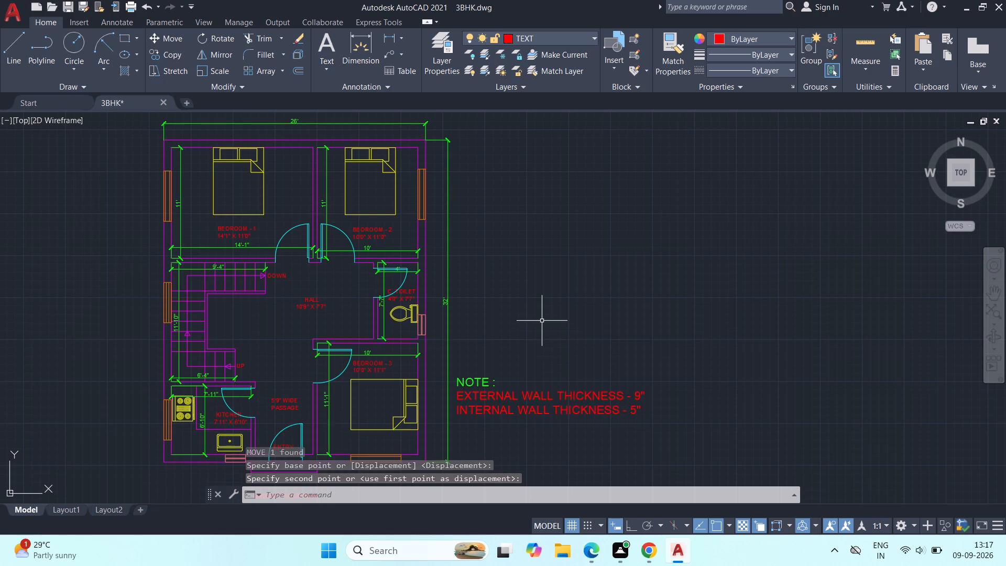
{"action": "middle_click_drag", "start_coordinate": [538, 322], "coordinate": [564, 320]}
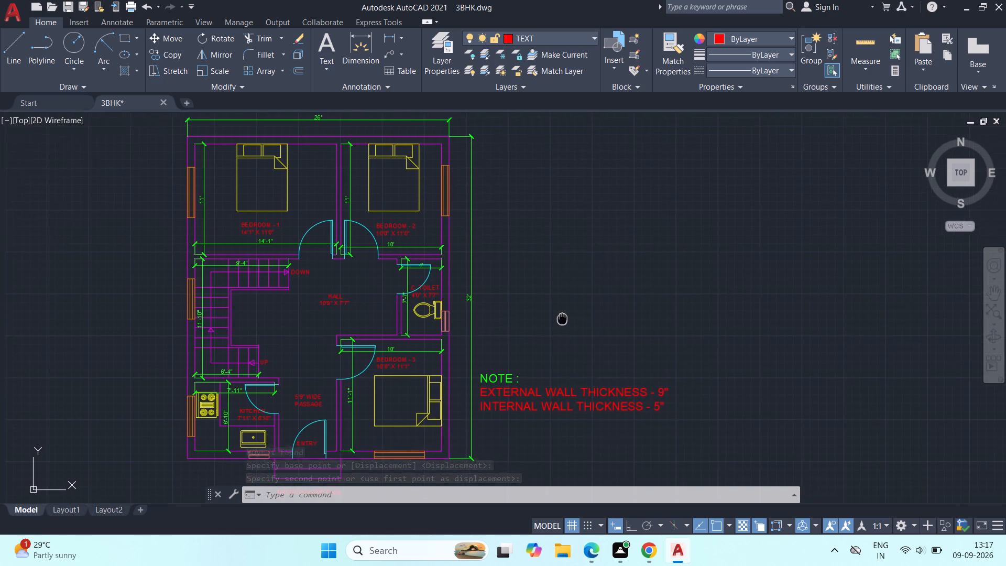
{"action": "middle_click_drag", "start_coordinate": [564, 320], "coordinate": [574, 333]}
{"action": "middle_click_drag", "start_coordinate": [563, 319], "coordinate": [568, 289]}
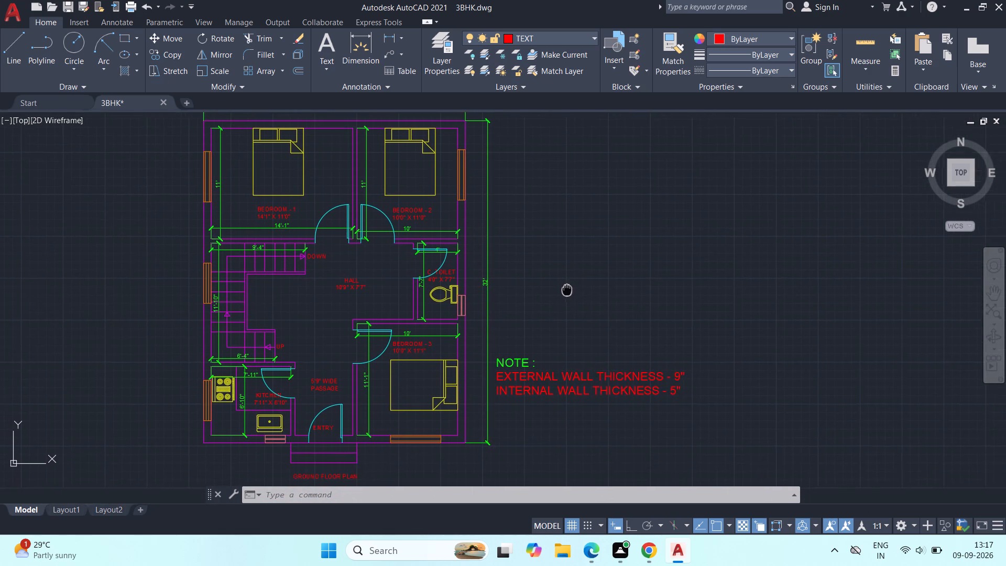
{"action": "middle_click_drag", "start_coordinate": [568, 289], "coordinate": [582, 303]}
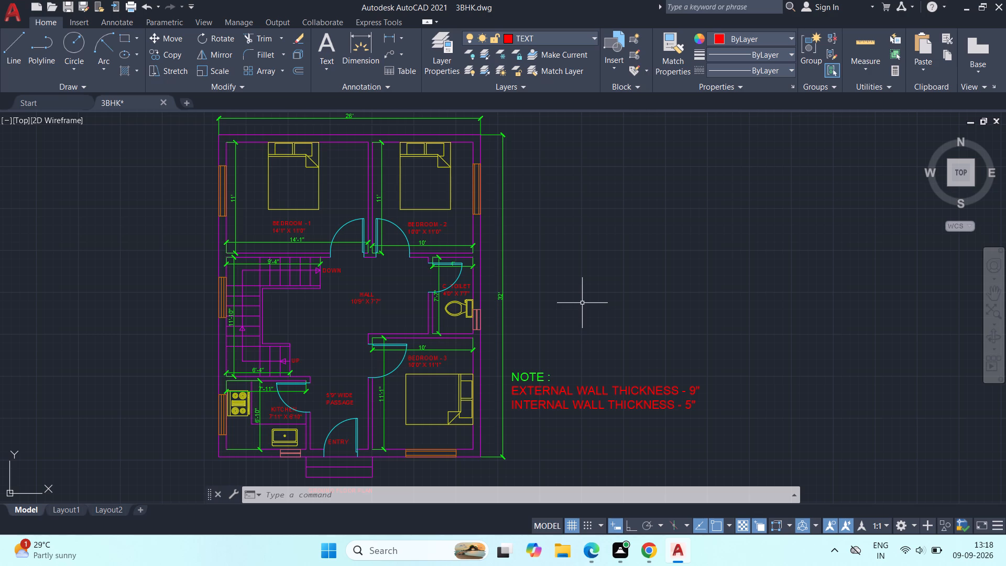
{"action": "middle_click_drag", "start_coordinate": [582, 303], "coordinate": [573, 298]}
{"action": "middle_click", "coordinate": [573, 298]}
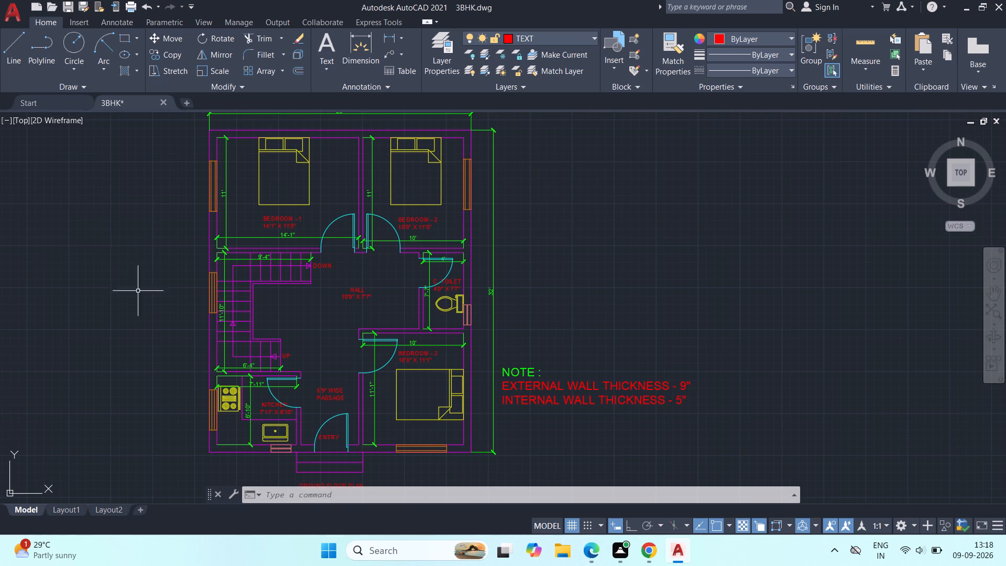
Delete the vertical dimension running through the staircase and the vertical dimension inside Bedroom 1.
{"action": "scroll", "coordinate": [170, 316], "scroll_direction": "up", "scroll_amount": 1}
{"action": "left_click", "coordinate": [254, 303]}
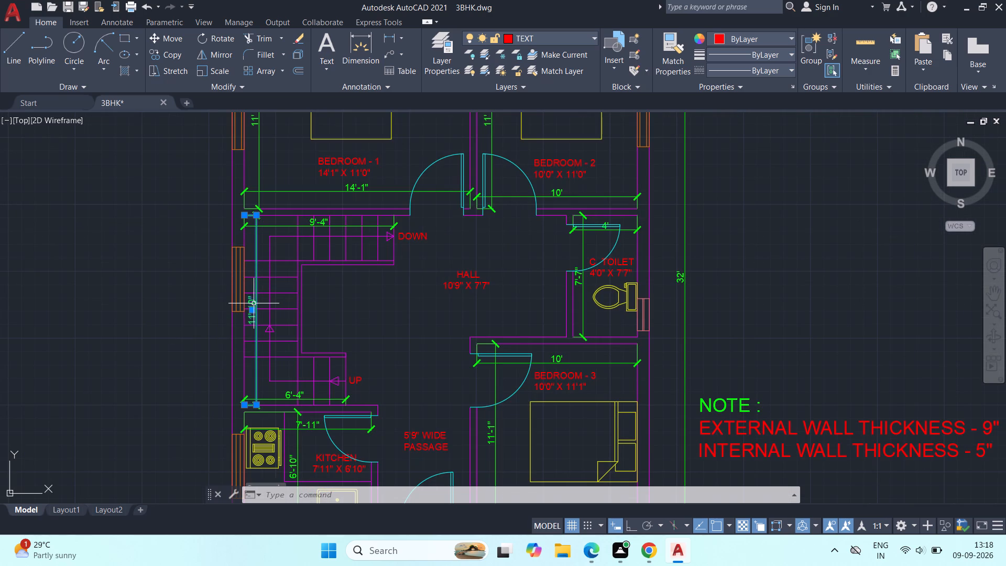
{"action": "key", "text": "Delete"}
{"action": "middle_click_drag", "start_coordinate": [411, 293], "coordinate": [424, 396]}
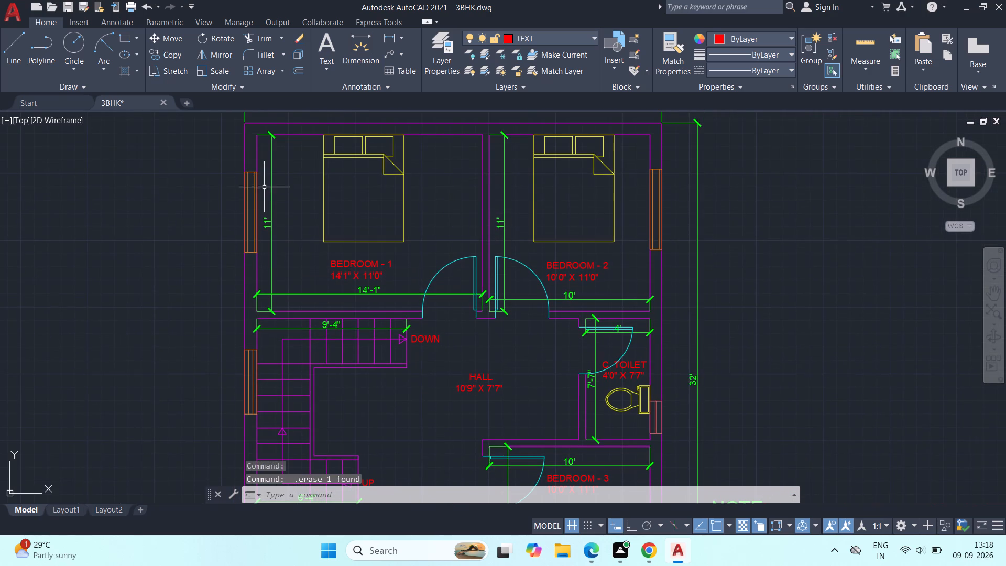
{"action": "left_click", "coordinate": [272, 193]}
{"action": "key", "text": "Delete"}
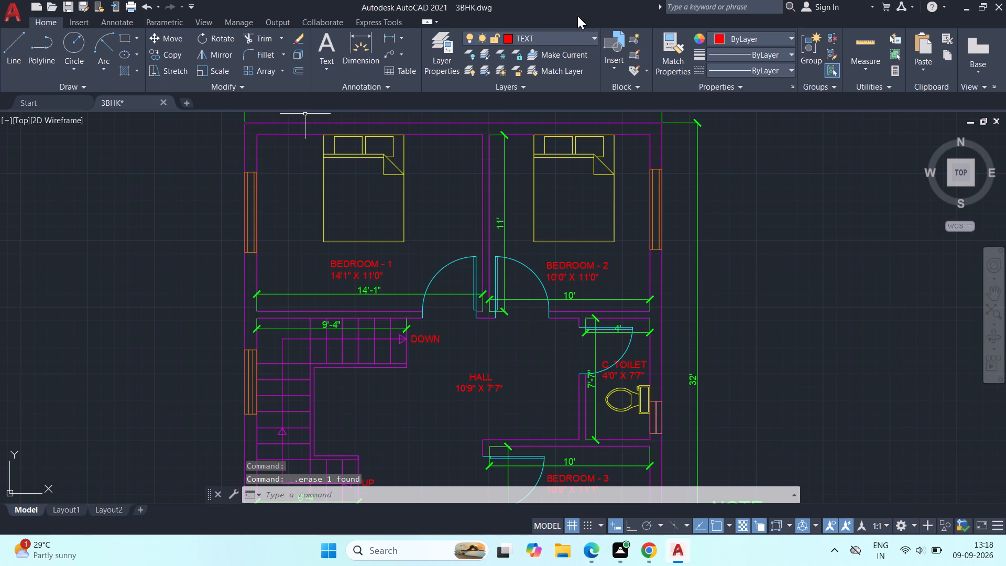
Make the DIM layer current and dimension Bedroom 1's inner vertical length, placing the dimension outside the external wall.
{"action": "left_click", "coordinate": [568, 36]}
{"action": "left_click", "coordinate": [522, 94]}
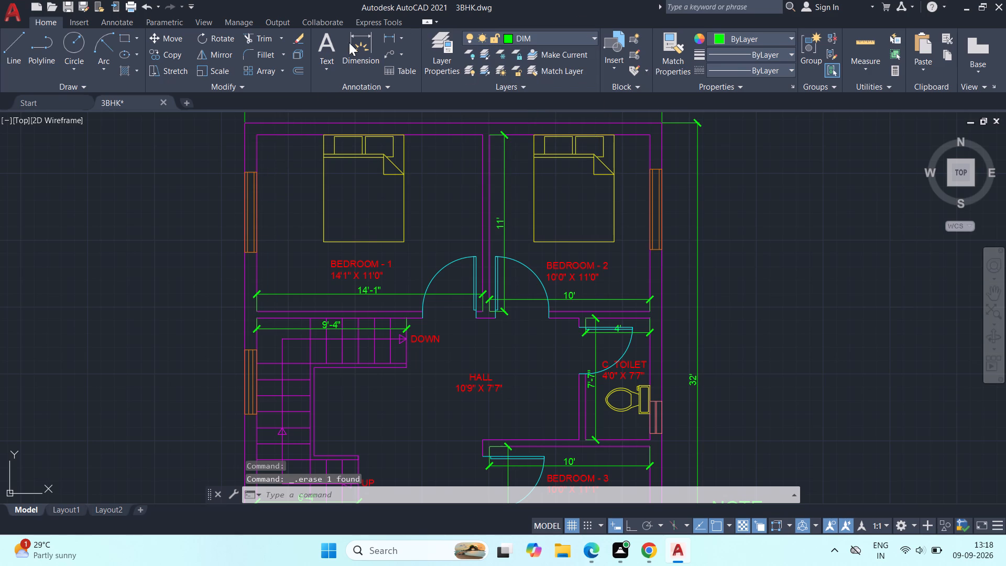
{"action": "left_click", "coordinate": [355, 47]}
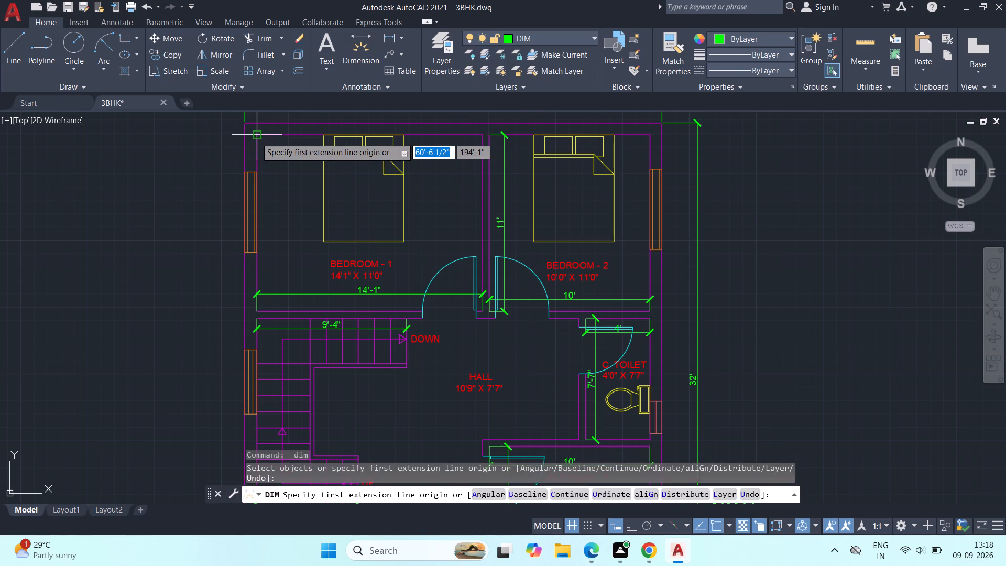
{"action": "left_click", "coordinate": [256, 137]}
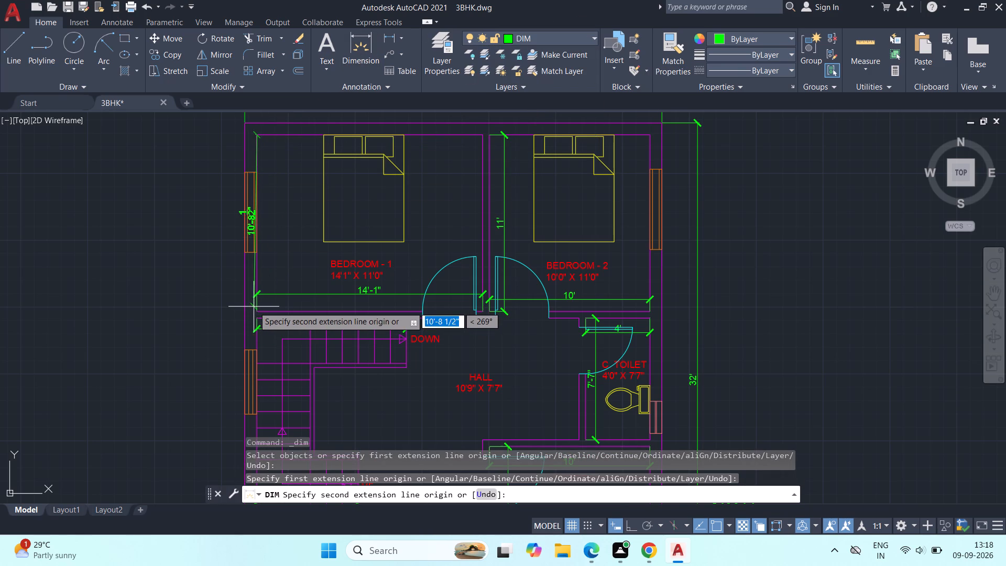
{"action": "left_click", "coordinate": [255, 309]}
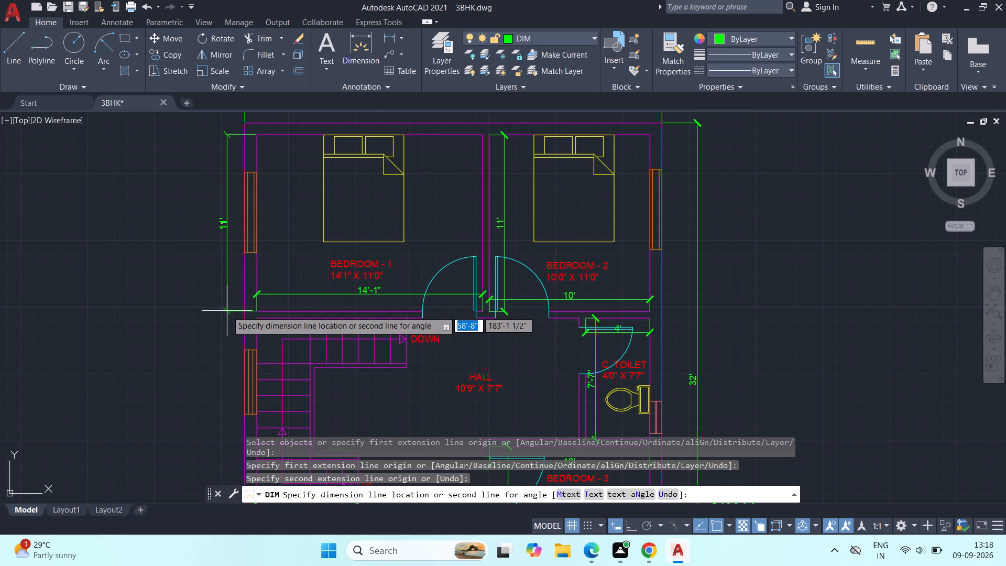
{"action": "left_click", "coordinate": [227, 311]}
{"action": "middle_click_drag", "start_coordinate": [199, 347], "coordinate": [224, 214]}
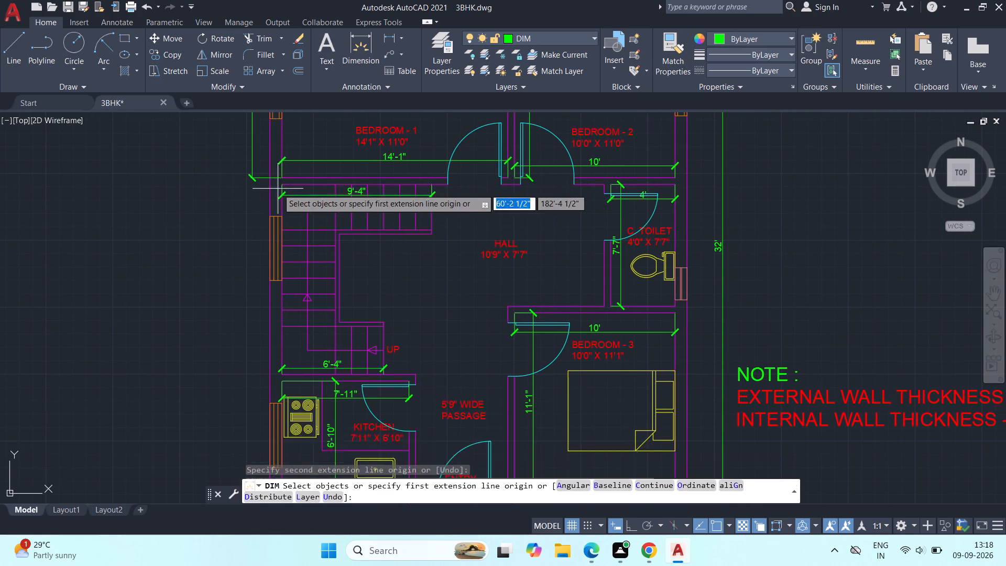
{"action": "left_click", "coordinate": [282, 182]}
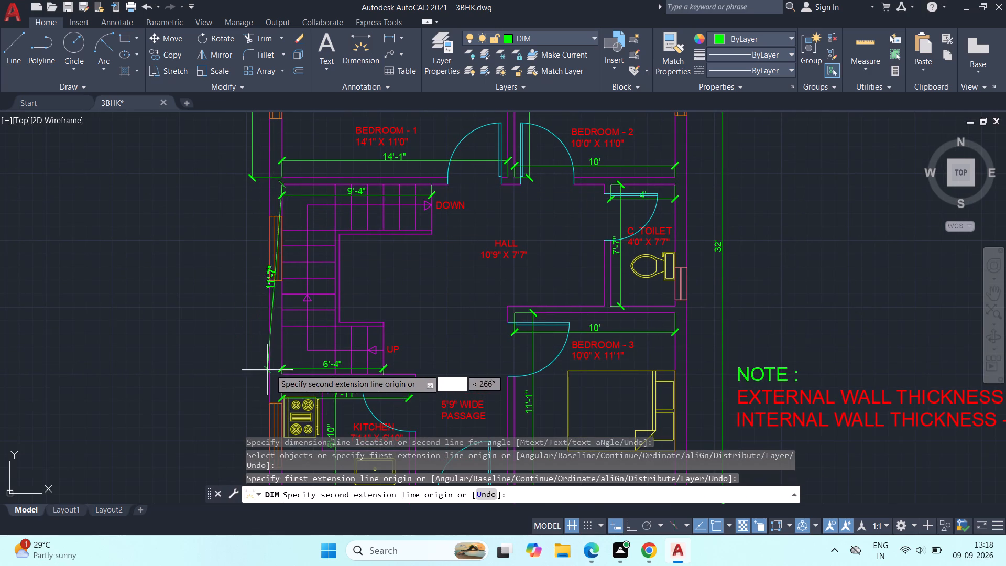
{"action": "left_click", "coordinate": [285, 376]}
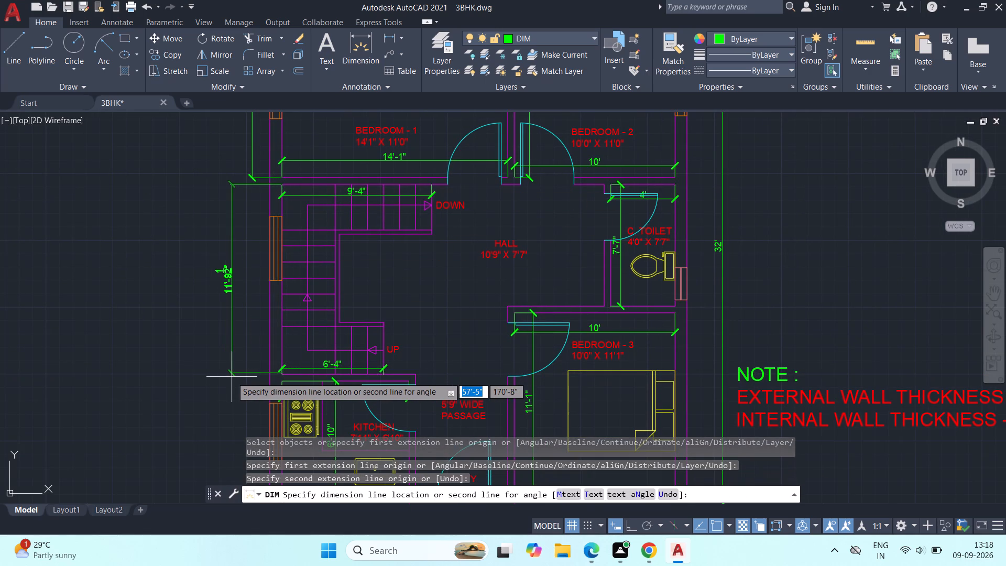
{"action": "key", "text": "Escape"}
Dimension the staircase area's inner vertical length from the lower wall to the upper wall, placing the dimension outside the external wall.
{"action": "scroll", "coordinate": [272, 382], "scroll_direction": "up", "scroll_amount": 1}
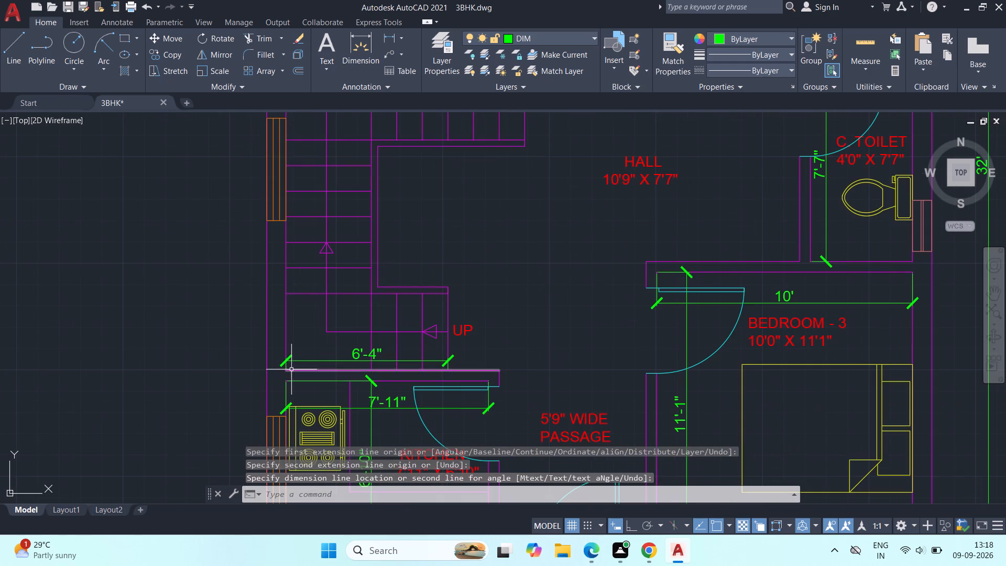
{"action": "key", "text": "space"}
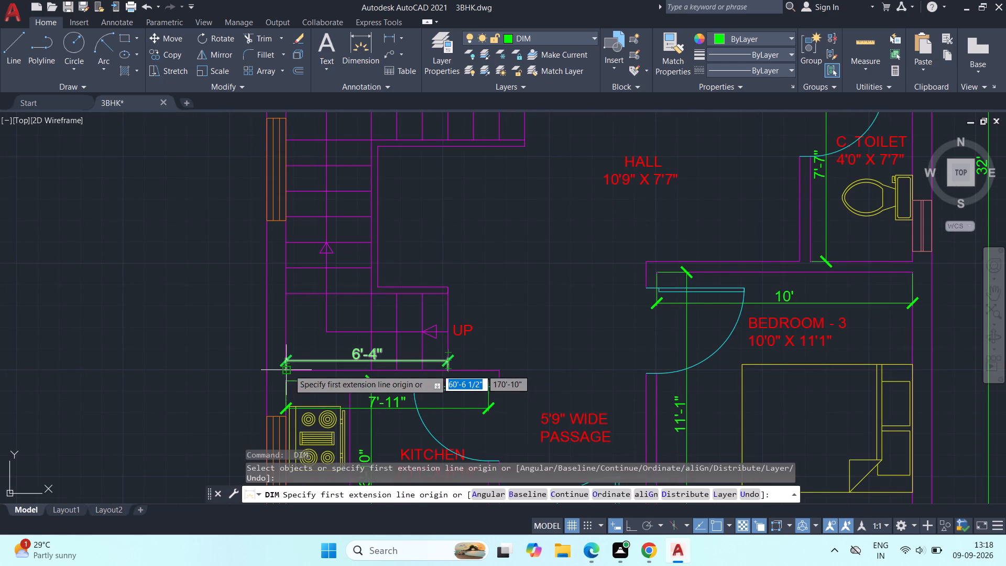
{"action": "left_click", "coordinate": [289, 369]}
{"action": "middle_click_drag", "start_coordinate": [322, 174], "coordinate": [306, 266]}
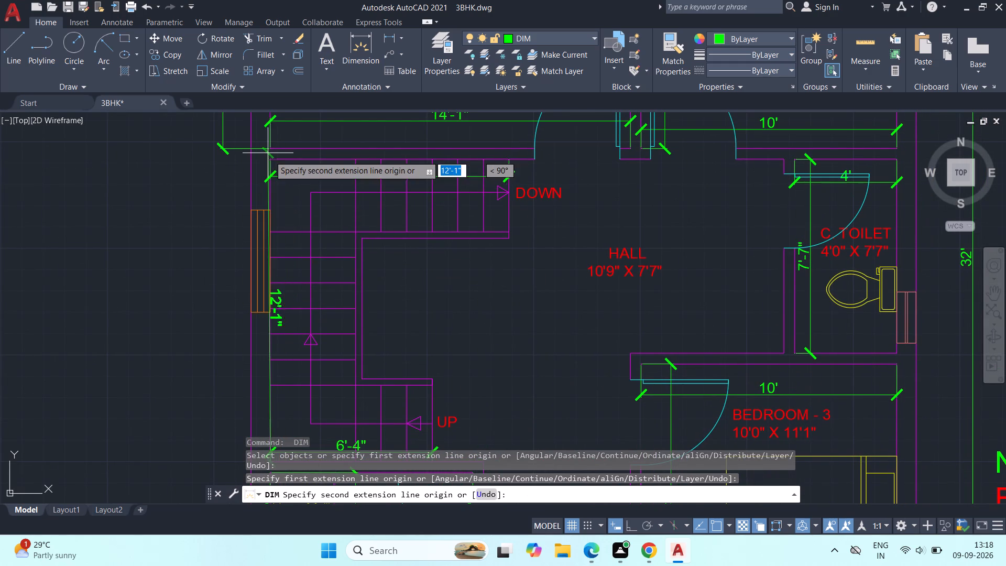
{"action": "left_click", "coordinate": [272, 157]}
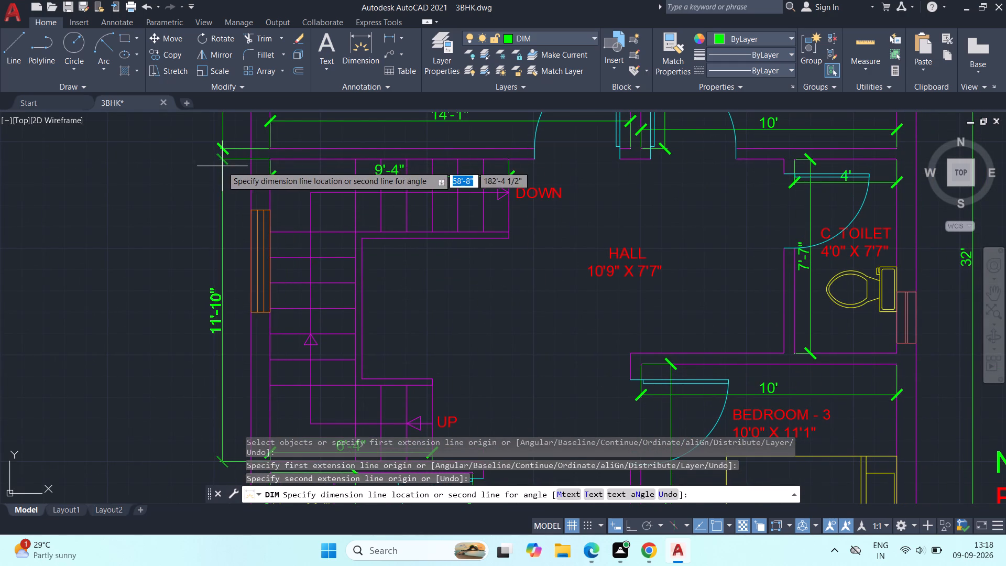
{"action": "left_click", "coordinate": [222, 166]}
Dimension the kitchen's inner vertical length, placing the dimension outside the external wall, and finish dimensioning.
{"action": "scroll", "coordinate": [139, 221], "scroll_direction": "down", "scroll_amount": 1}
{"action": "middle_click_drag", "start_coordinate": [140, 263], "coordinate": [166, 155]}
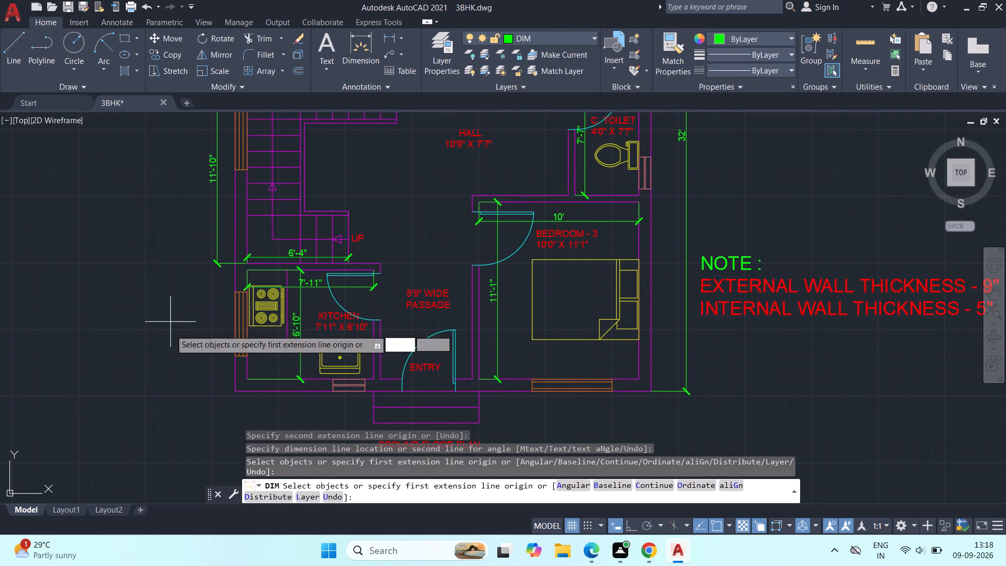
{"action": "middle_click_drag", "start_coordinate": [164, 349], "coordinate": [126, 328]}
{"action": "scroll", "coordinate": [157, 322], "scroll_direction": "up", "scroll_amount": 1}
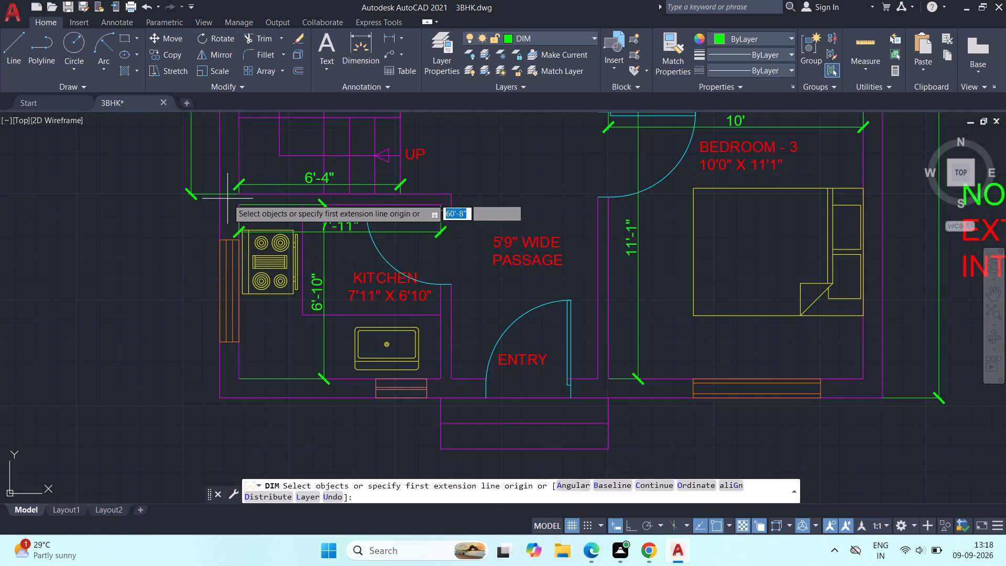
{"action": "left_click", "coordinate": [236, 206]}
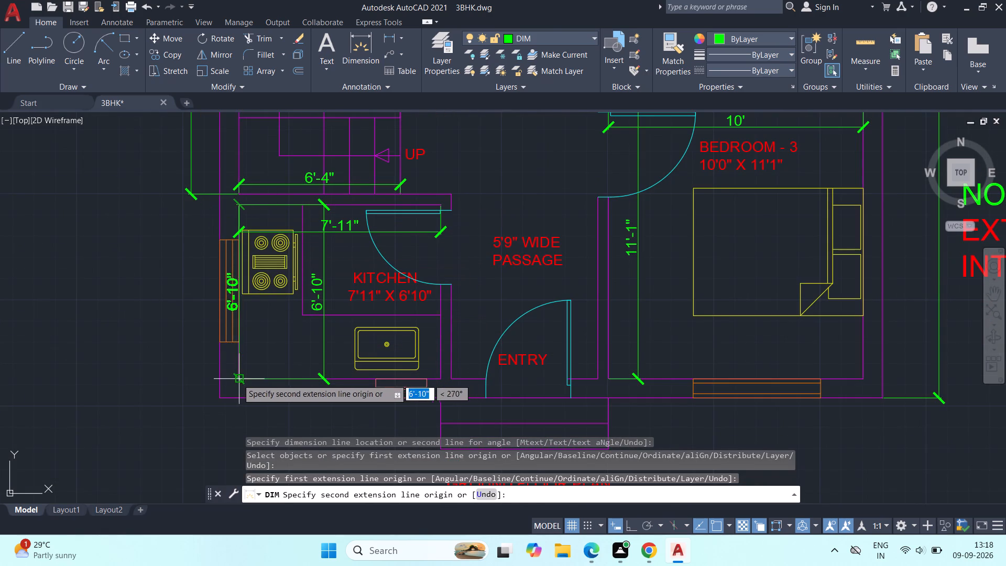
{"action": "left_click", "coordinate": [242, 380]}
{"action": "left_click", "coordinate": [195, 379]}
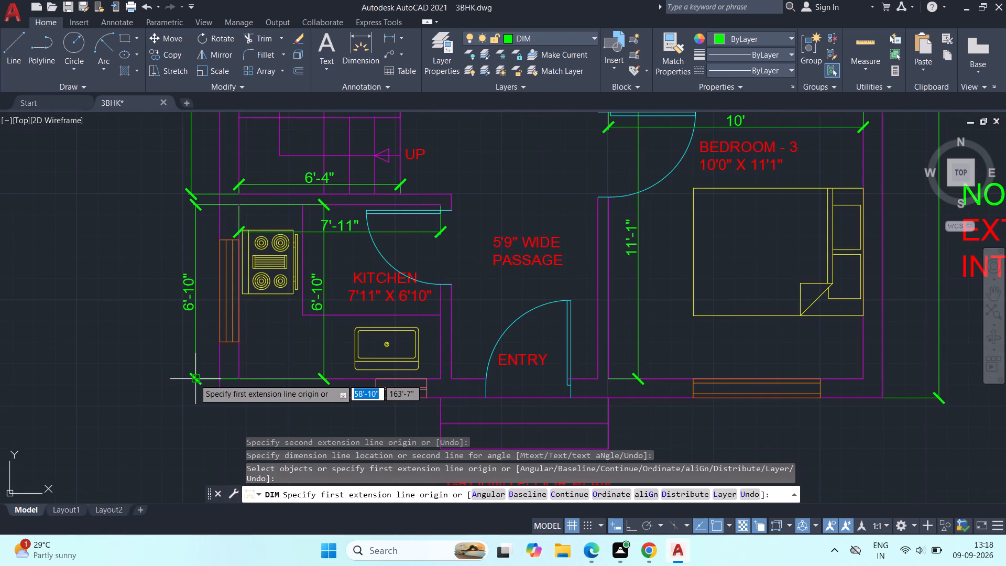
{"action": "key", "text": "Escape"}
{"action": "key", "text": "Escape"}
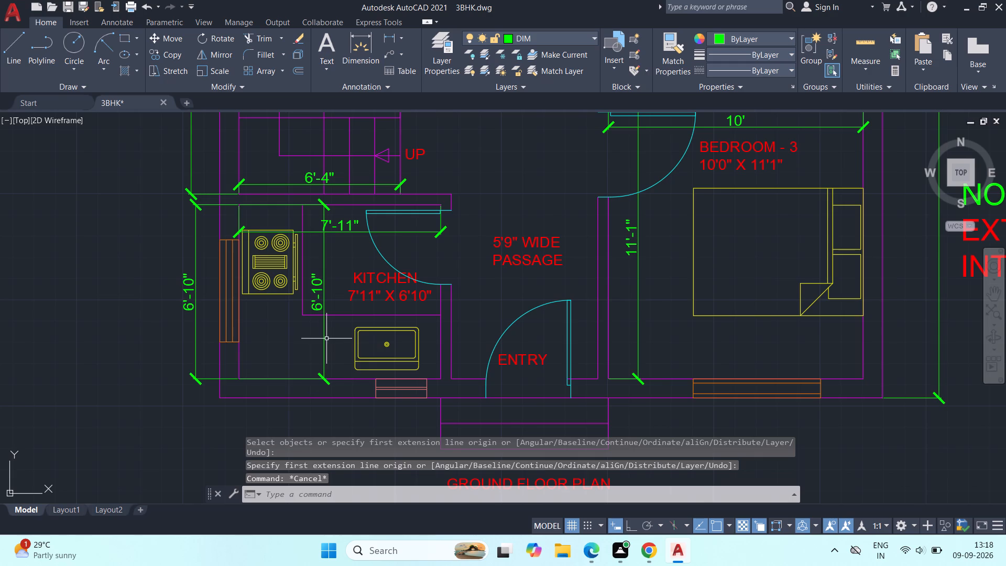
Delete the old vertical dimension inside the kitchen.
{"action": "left_click", "coordinate": [326, 339]}
{"action": "left_click", "coordinate": [317, 335]}
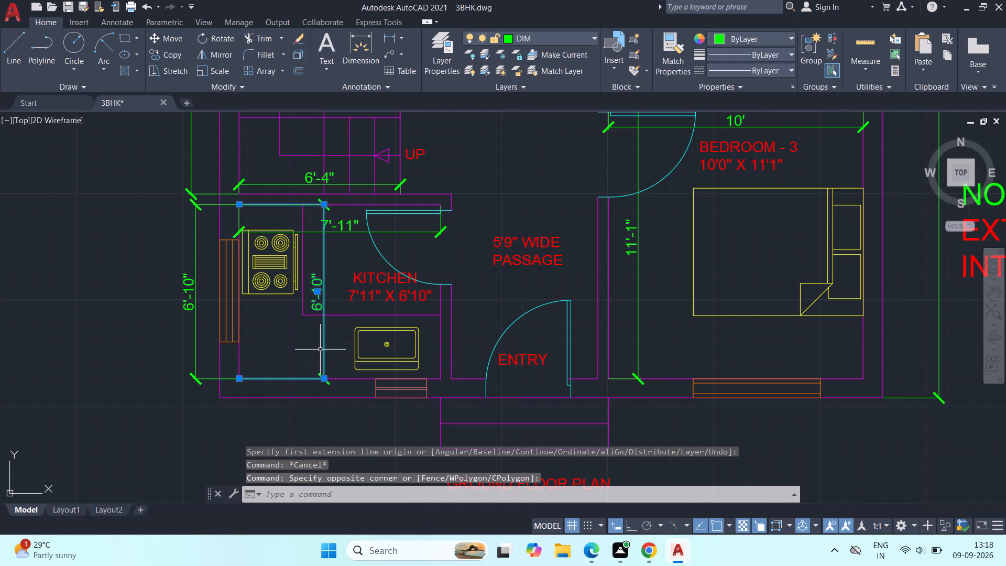
{"action": "key", "text": "Delete"}
Delete the vertical dimensions inside Bedroom 3, the common toilet and Bedroom 2.
{"action": "middle_click_drag", "start_coordinate": [309, 357], "coordinate": [244, 356]}
{"action": "scroll", "coordinate": [235, 352], "scroll_direction": "down", "scroll_amount": 1}
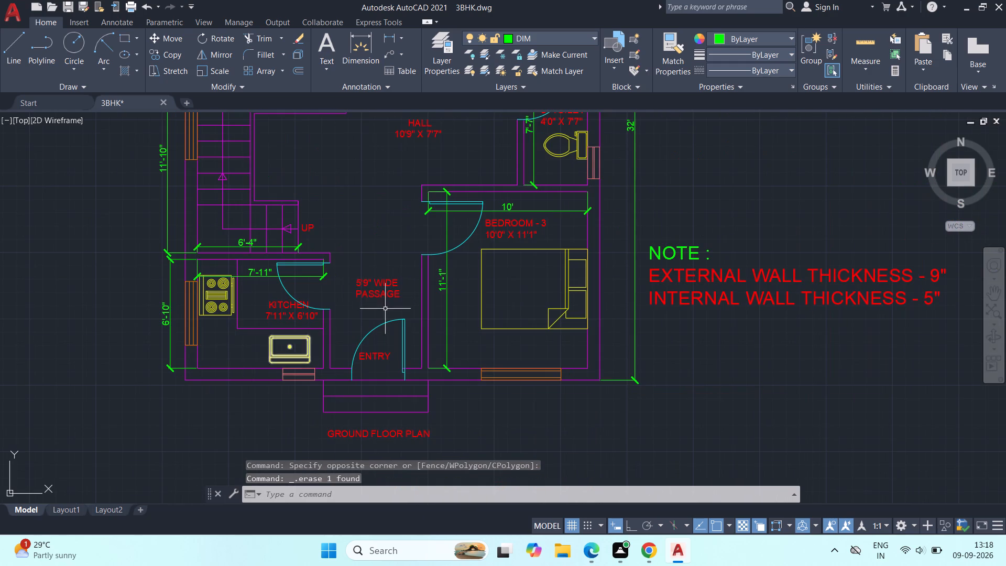
{"action": "middle_click_drag", "start_coordinate": [395, 191], "coordinate": [327, 297]}
{"action": "middle_click_drag", "start_coordinate": [319, 330], "coordinate": [249, 269]}
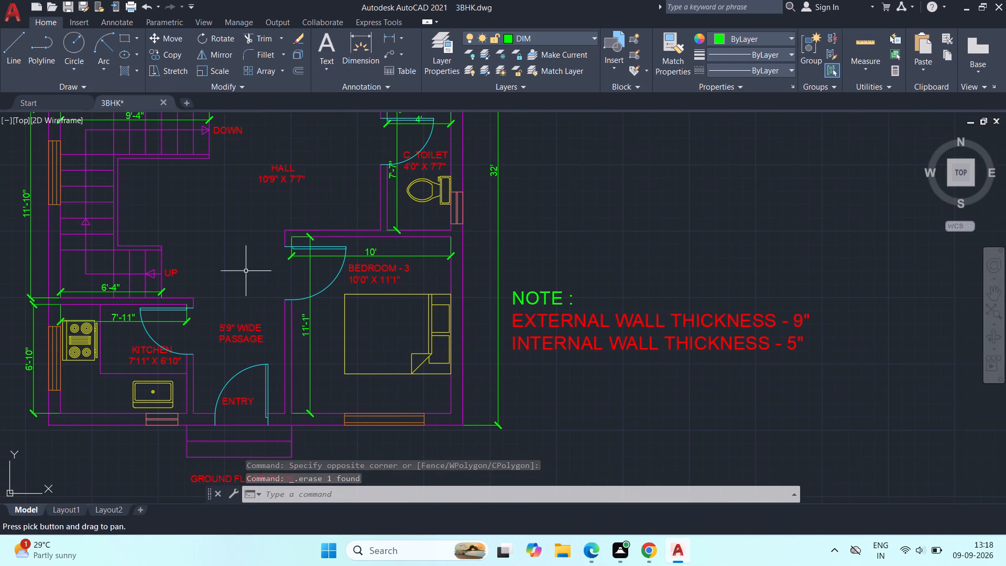
{"action": "left_click", "coordinate": [310, 384]}
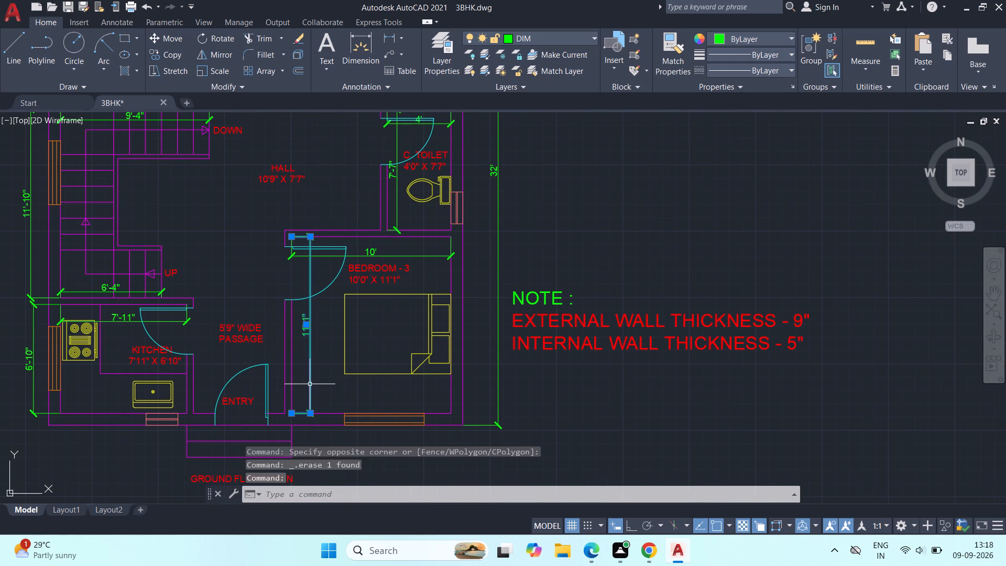
{"action": "key", "text": "Delete"}
{"action": "middle_click_drag", "start_coordinate": [433, 212], "coordinate": [387, 349]}
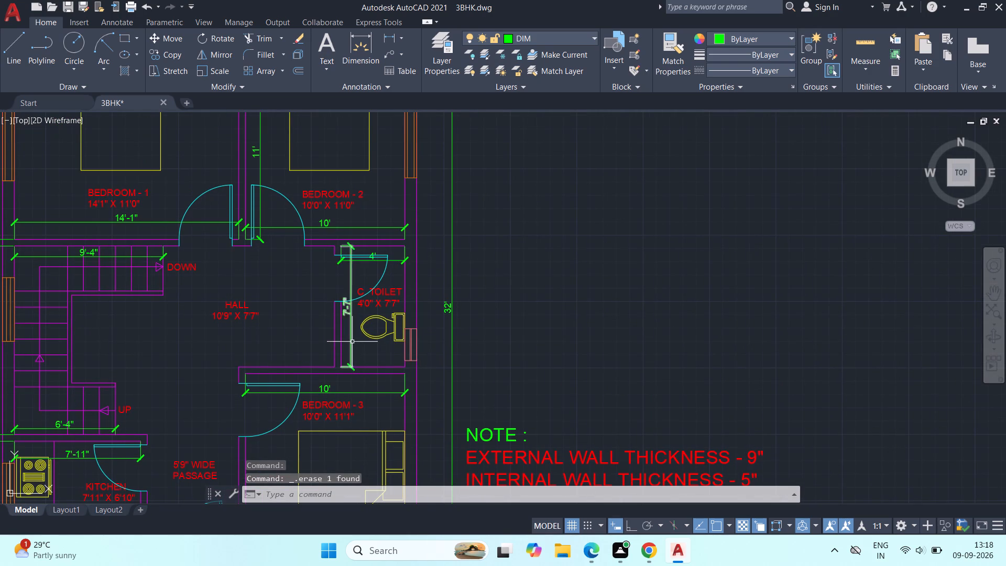
{"action": "left_click", "coordinate": [351, 342]}
{"action": "key", "text": "Delete"}
{"action": "middle_click_drag", "start_coordinate": [378, 215], "coordinate": [366, 355]}
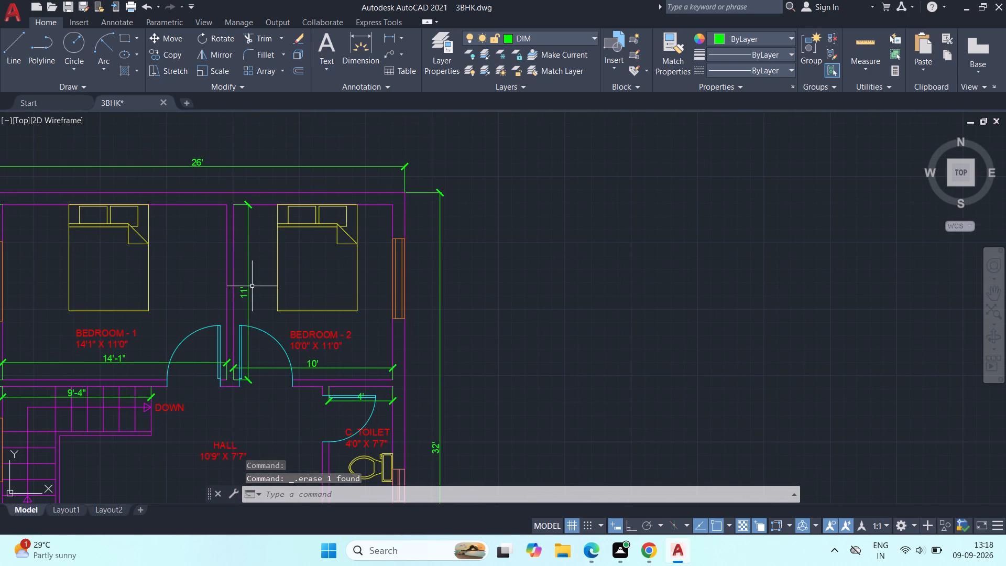
{"action": "key", "text": "Delete"}
{"action": "left_click", "coordinate": [249, 285]}
{"action": "key", "text": "Delete"}
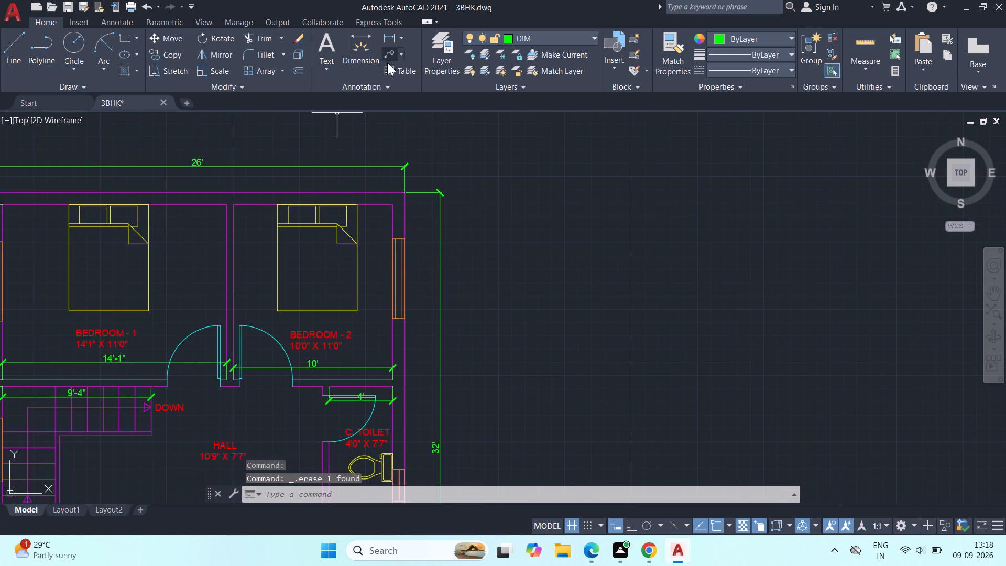
Dimension Bedroom 2's inner vertical length, placing it between the external wall and the overall height dimension.
{"action": "left_click", "coordinate": [369, 42]}
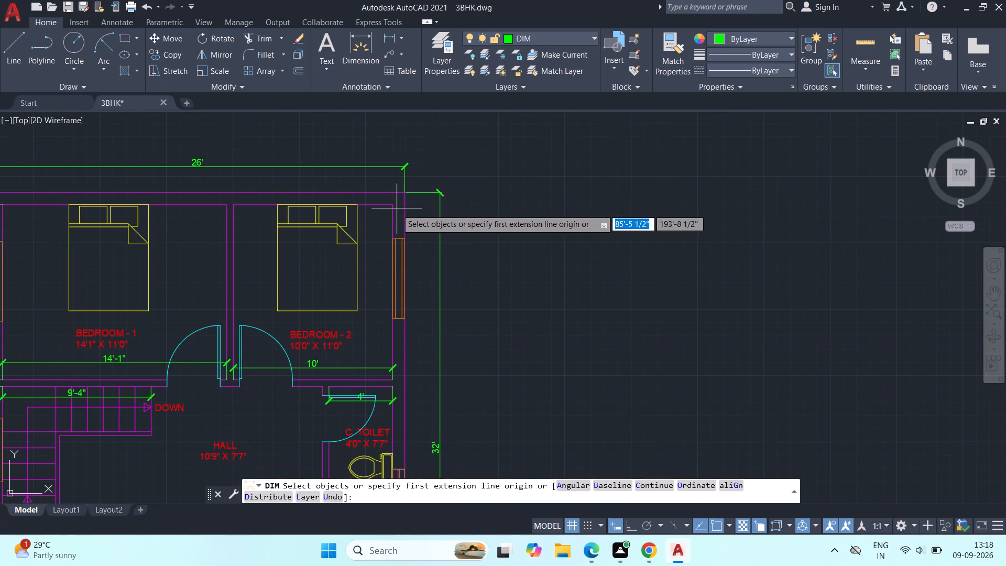
{"action": "left_click", "coordinate": [392, 208]}
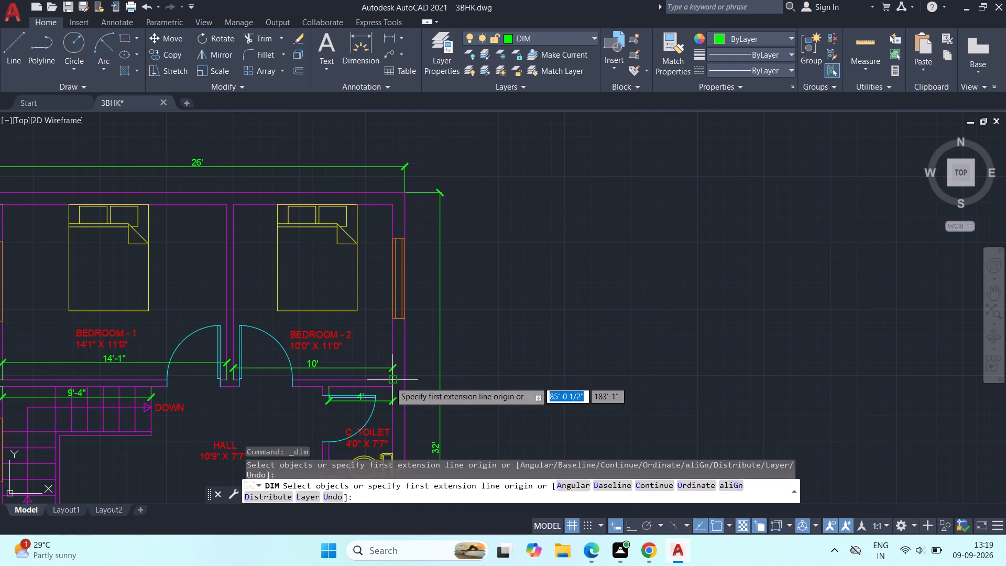
{"action": "left_click", "coordinate": [392, 382]}
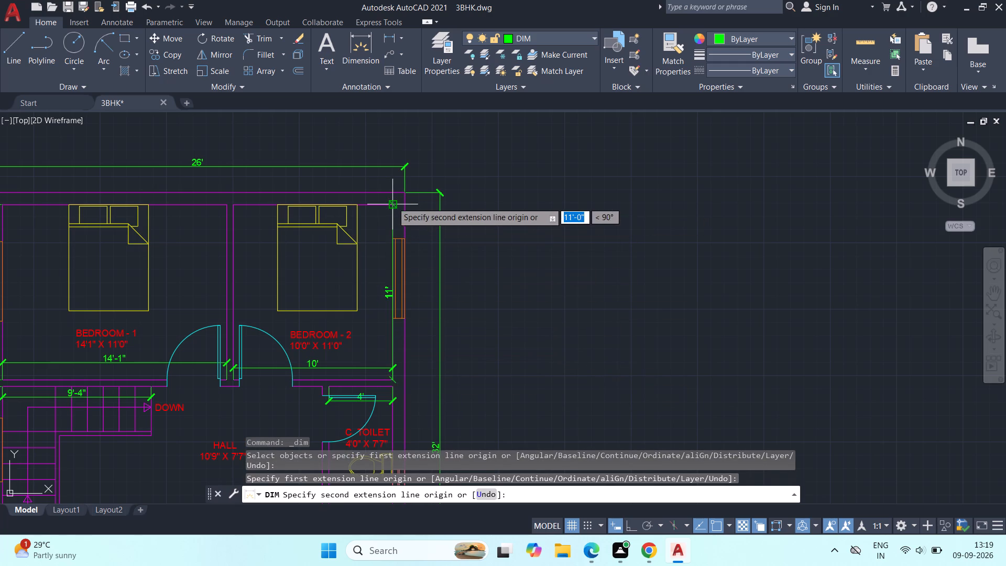
{"action": "left_click", "coordinate": [392, 202]}
{"action": "left_click", "coordinate": [419, 208]}
Dimension the common toilet's inner vertical length, placing it outside the external wall below Bedroom 2's dimension.
{"action": "middle_click_drag", "start_coordinate": [455, 317], "coordinate": [459, 302]}
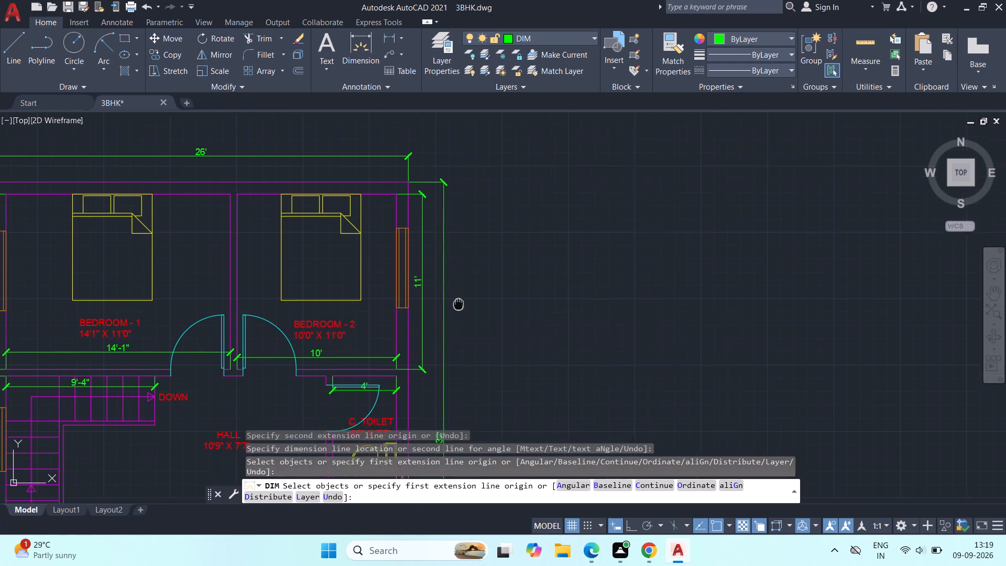
{"action": "middle_click_drag", "start_coordinate": [459, 302], "coordinate": [472, 167]}
{"action": "left_click", "coordinate": [406, 237]}
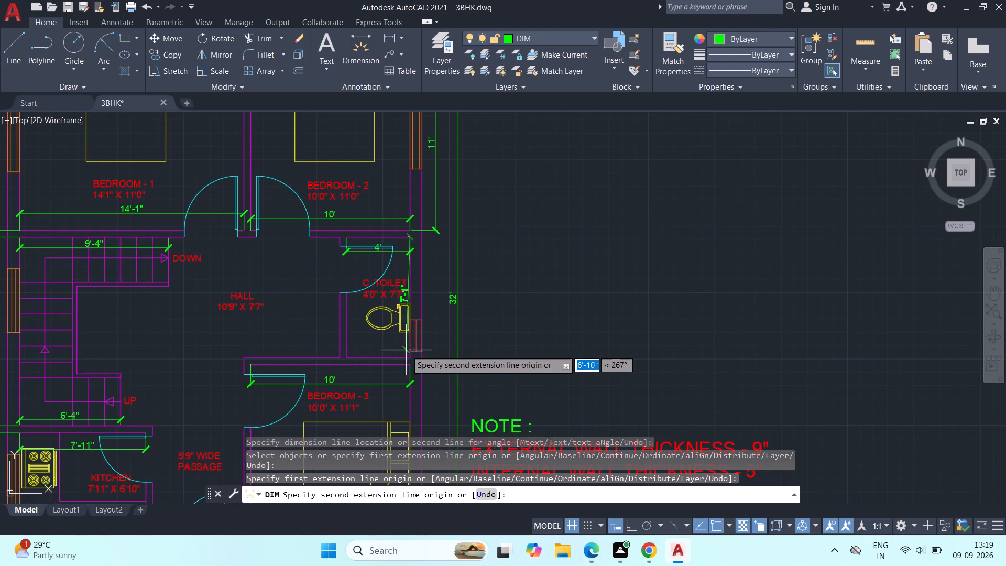
{"action": "left_click", "coordinate": [409, 360]}
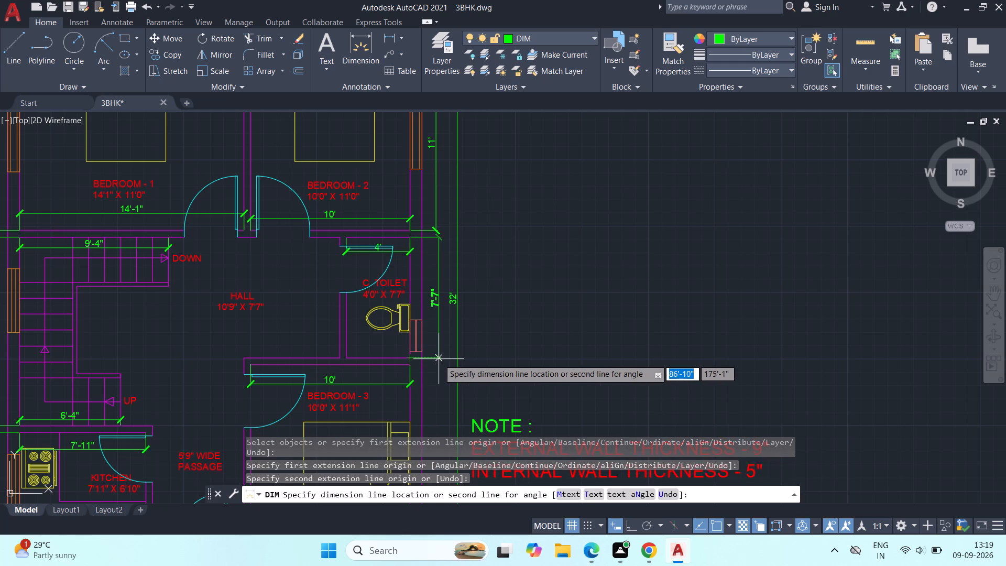
{"action": "left_click", "coordinate": [439, 359]}
Dimension Bedroom 3's inner vertical length outside the external wall, below the toilet's dimension, and finish dimensioning.
{"action": "middle_click_drag", "start_coordinate": [411, 407], "coordinate": [444, 276]}
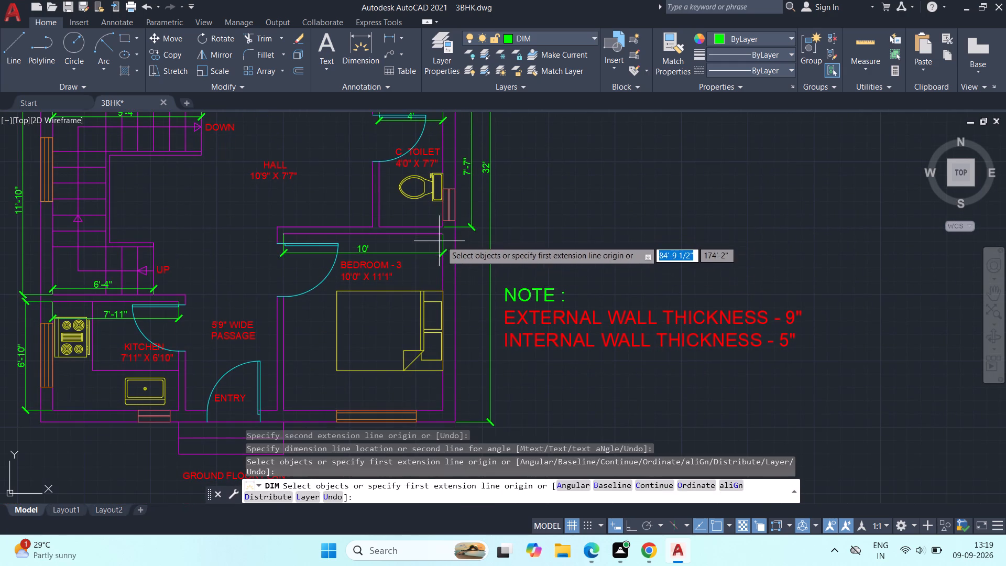
{"action": "left_click", "coordinate": [444, 234]}
{"action": "middle_click_drag", "start_coordinate": [438, 388], "coordinate": [439, 338]}
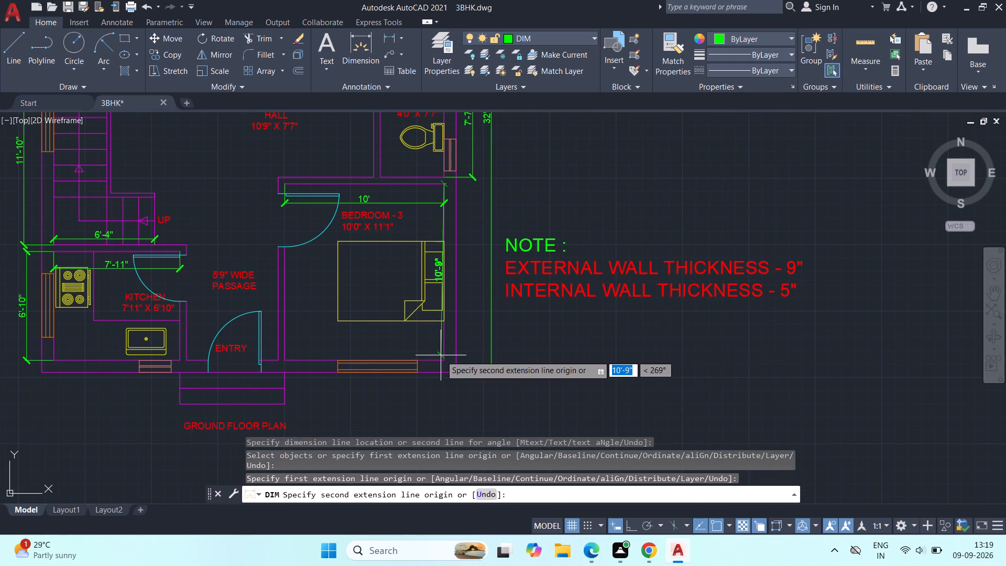
{"action": "left_click", "coordinate": [445, 360]}
{"action": "left_click", "coordinate": [475, 351]}
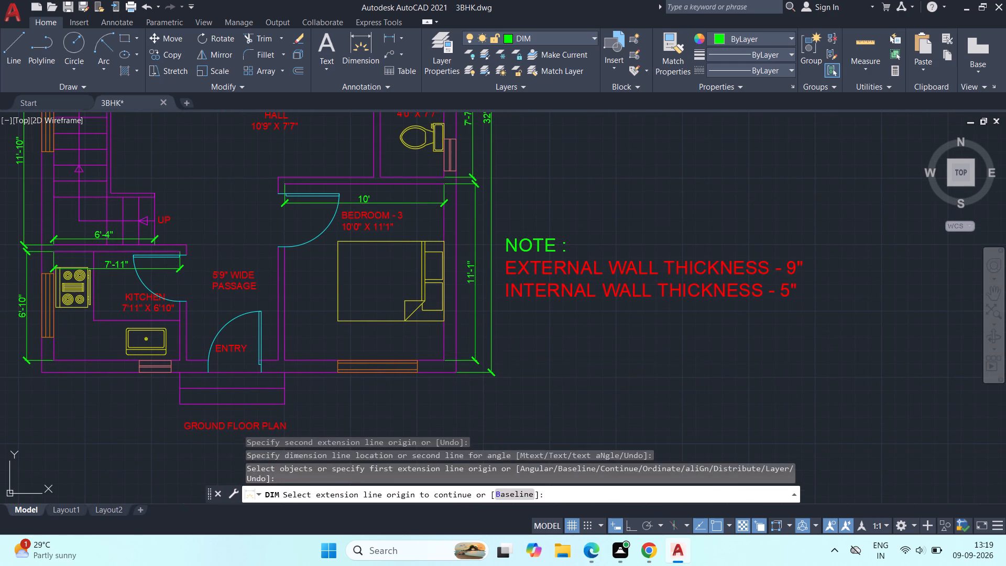
{"action": "key", "text": "Escape"}
{"action": "key", "text": "Escape"}
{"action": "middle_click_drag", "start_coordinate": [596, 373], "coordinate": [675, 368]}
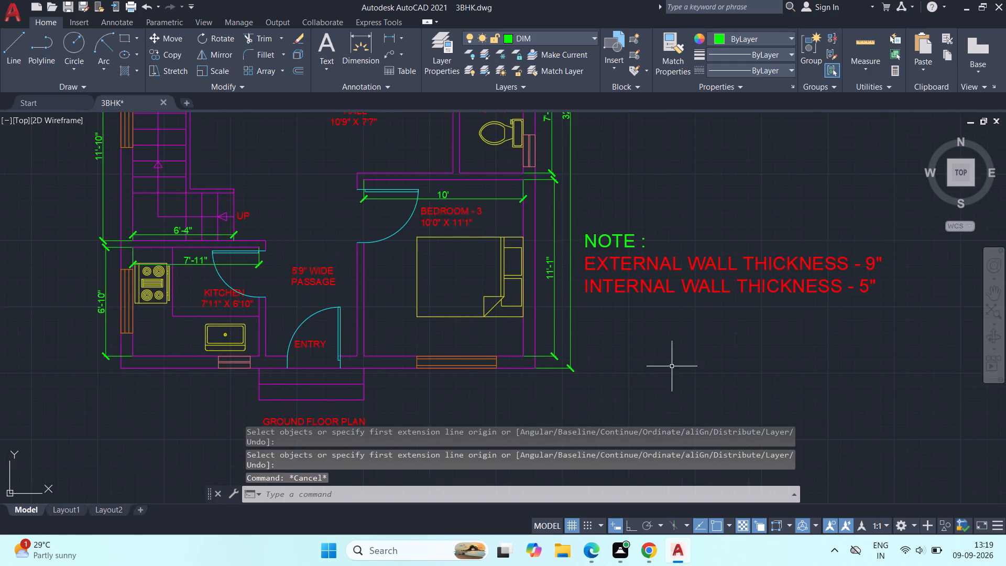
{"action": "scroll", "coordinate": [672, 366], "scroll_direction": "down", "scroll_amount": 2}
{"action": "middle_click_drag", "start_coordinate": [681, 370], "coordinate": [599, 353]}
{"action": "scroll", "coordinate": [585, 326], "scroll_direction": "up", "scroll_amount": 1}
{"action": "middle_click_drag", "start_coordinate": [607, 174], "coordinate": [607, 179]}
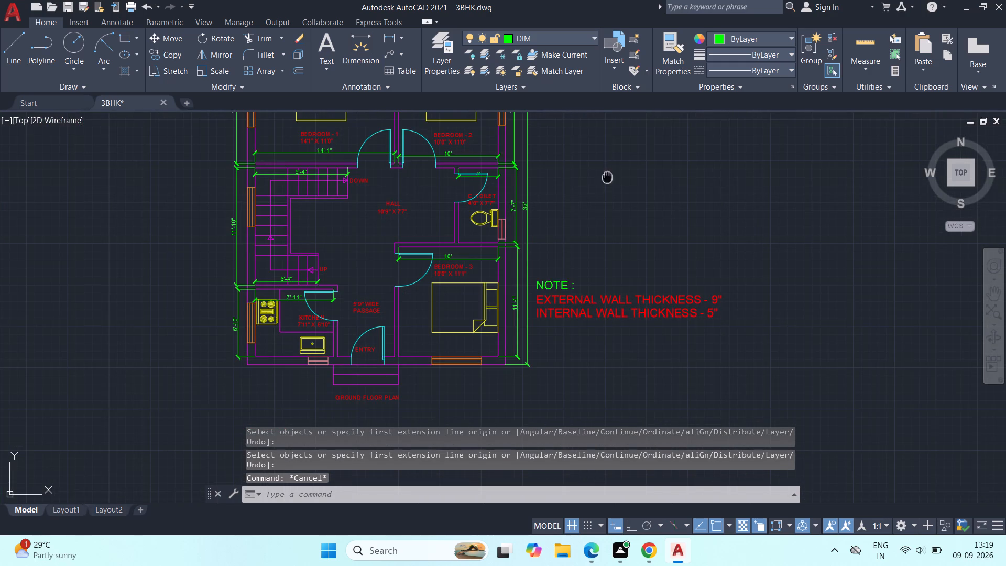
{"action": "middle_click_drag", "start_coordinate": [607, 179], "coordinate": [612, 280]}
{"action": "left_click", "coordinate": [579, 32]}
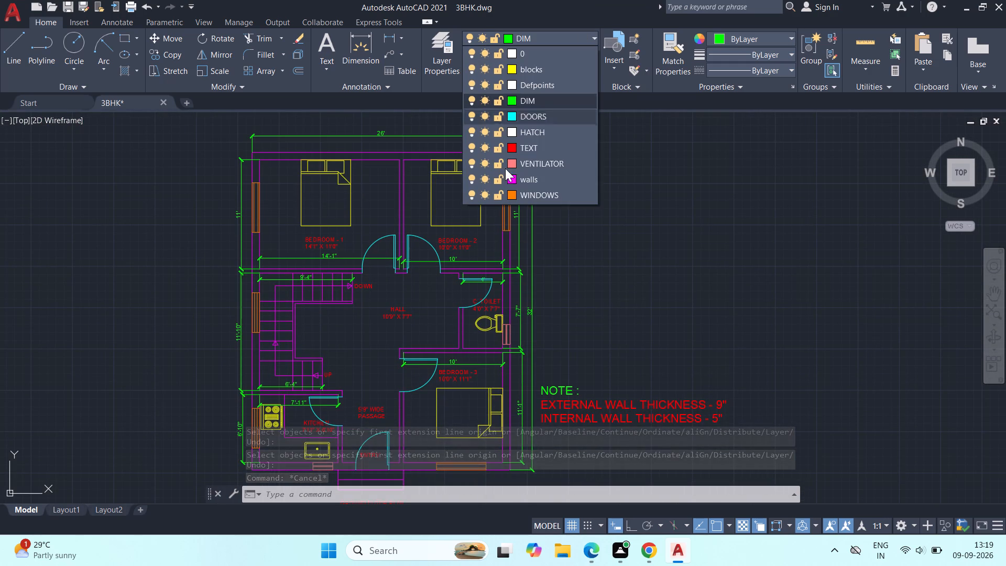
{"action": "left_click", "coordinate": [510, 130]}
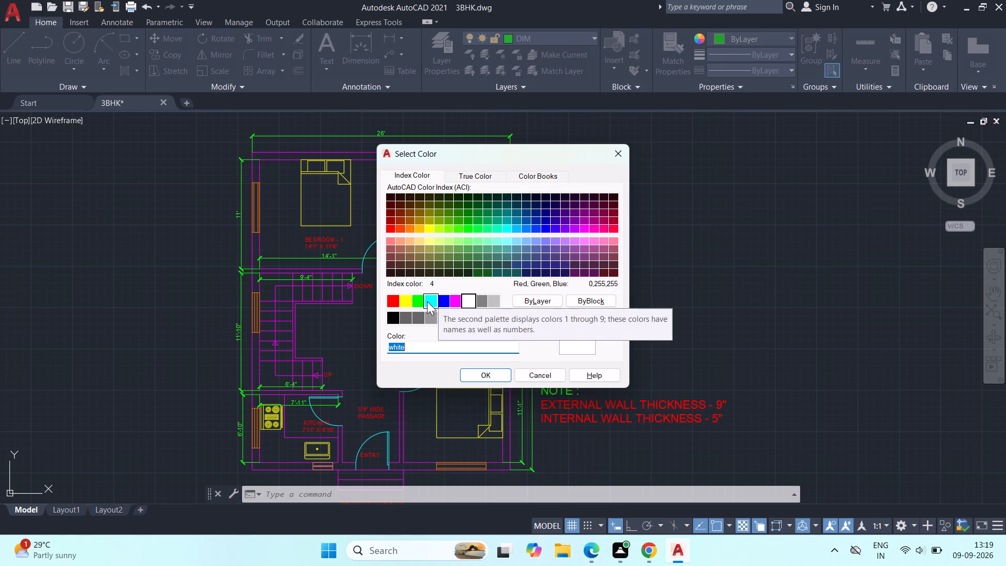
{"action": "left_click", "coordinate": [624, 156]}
Make the HATCH layer current and start a pattern hatch using the ANSI32 pattern.
{"action": "left_click", "coordinate": [564, 36]}
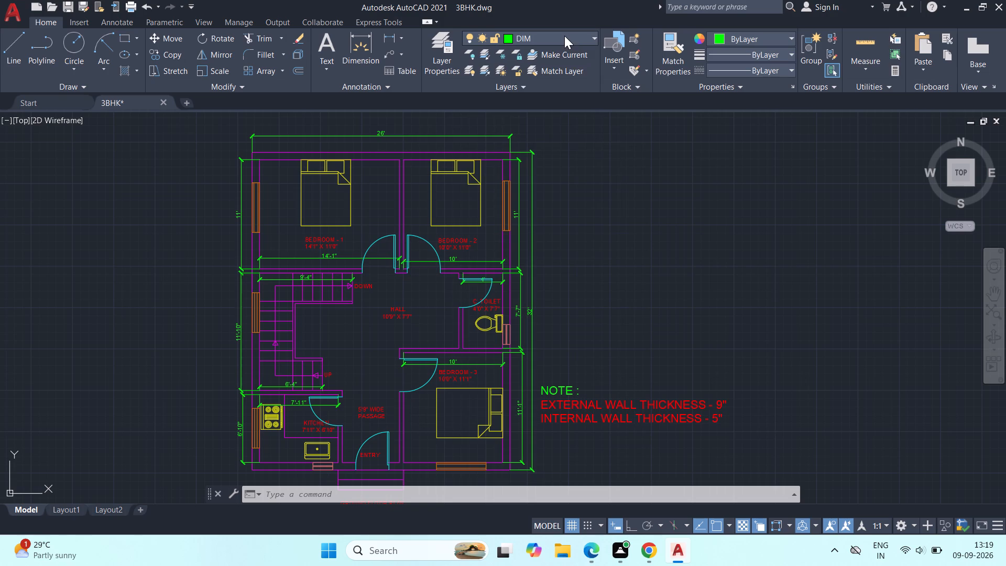
{"action": "left_click", "coordinate": [537, 129]}
{"action": "key", "text": "h"}
{"action": "key", "text": "space"}
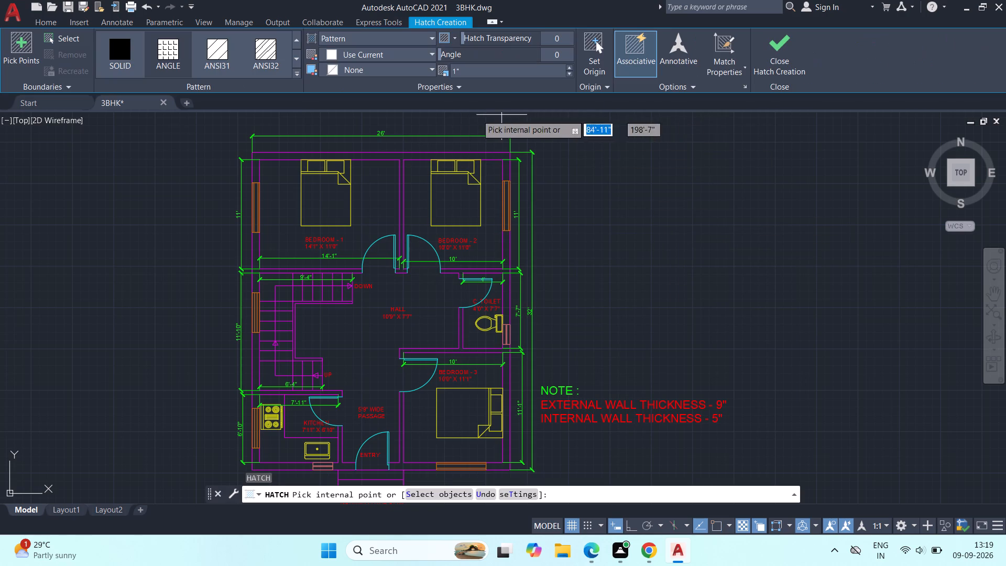
{"action": "left_click", "coordinate": [415, 32]}
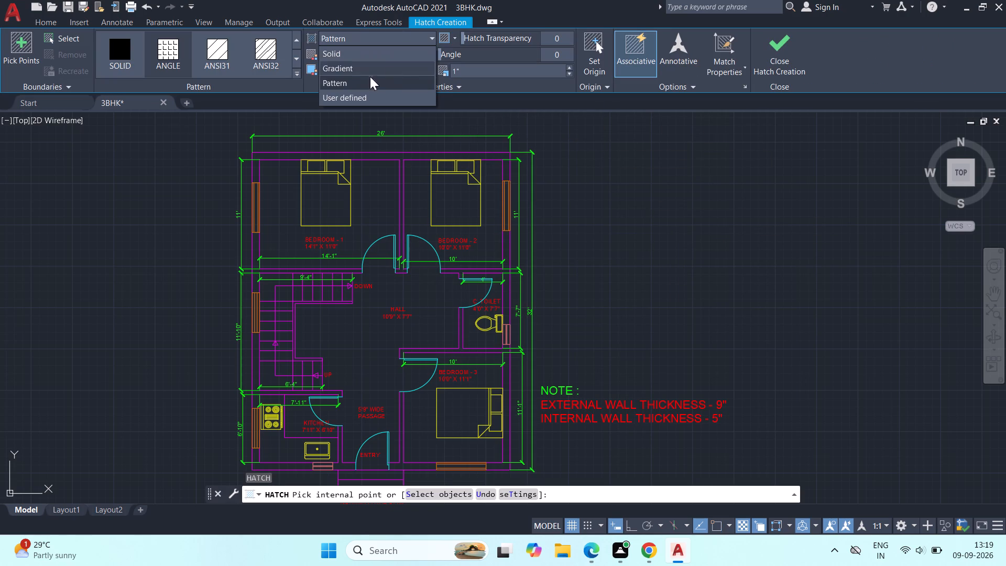
{"action": "left_click", "coordinate": [363, 83]}
{"action": "left_click", "coordinate": [294, 72]}
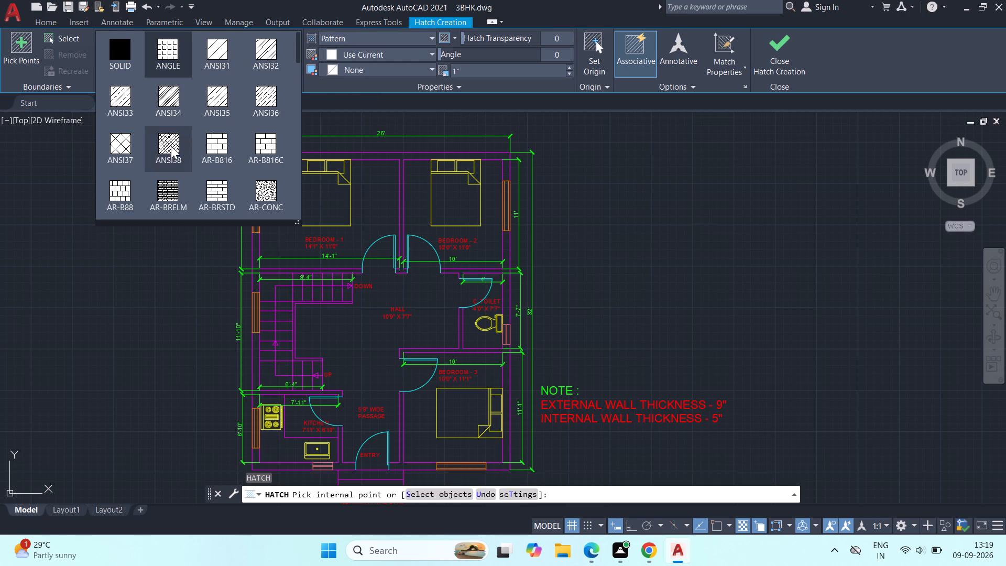
{"action": "left_click", "coordinate": [261, 55]}
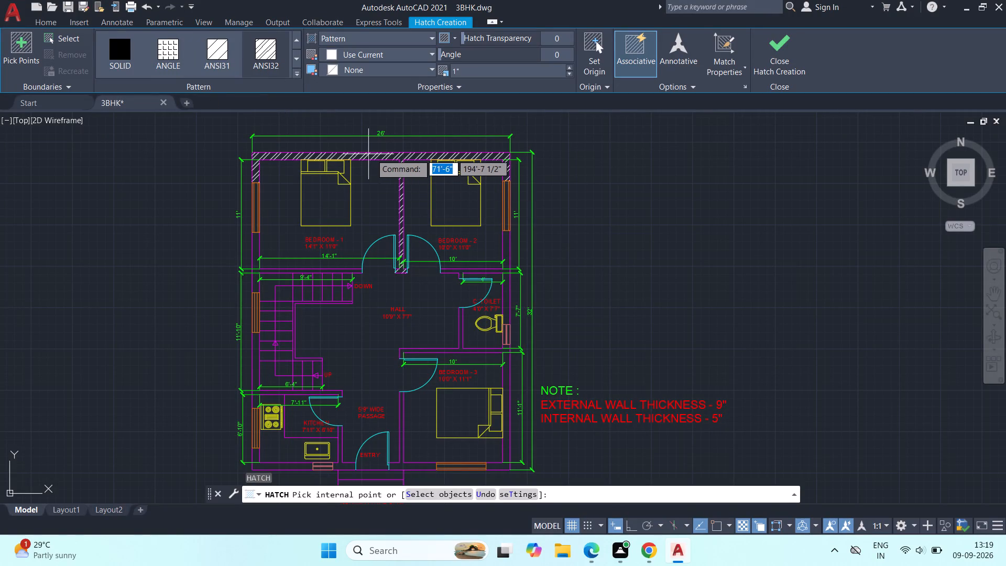
Set the hatch colour to index colour 8.
{"action": "scroll", "coordinate": [381, 154], "scroll_direction": "up", "scroll_amount": 1}
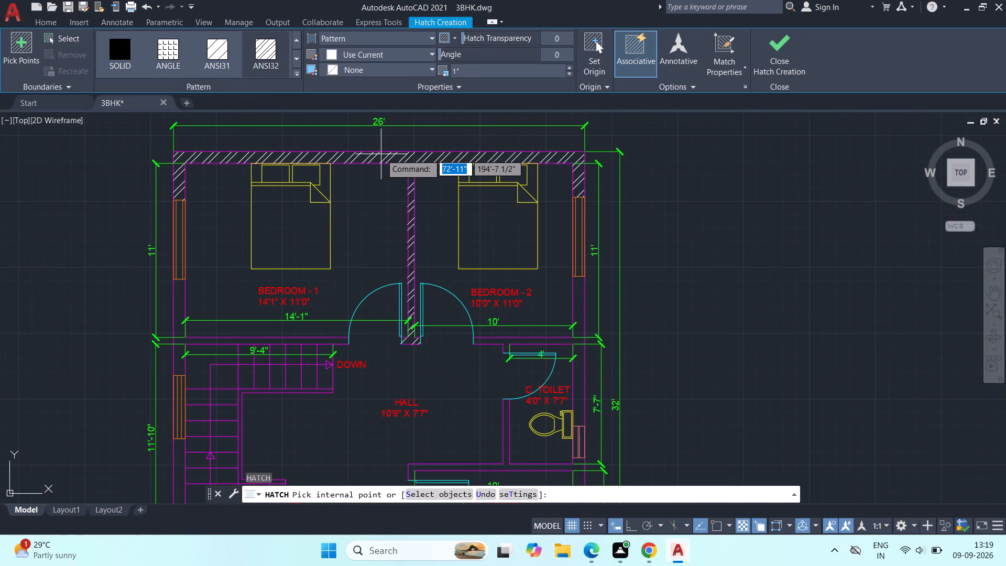
{"action": "left_click", "coordinate": [423, 49]}
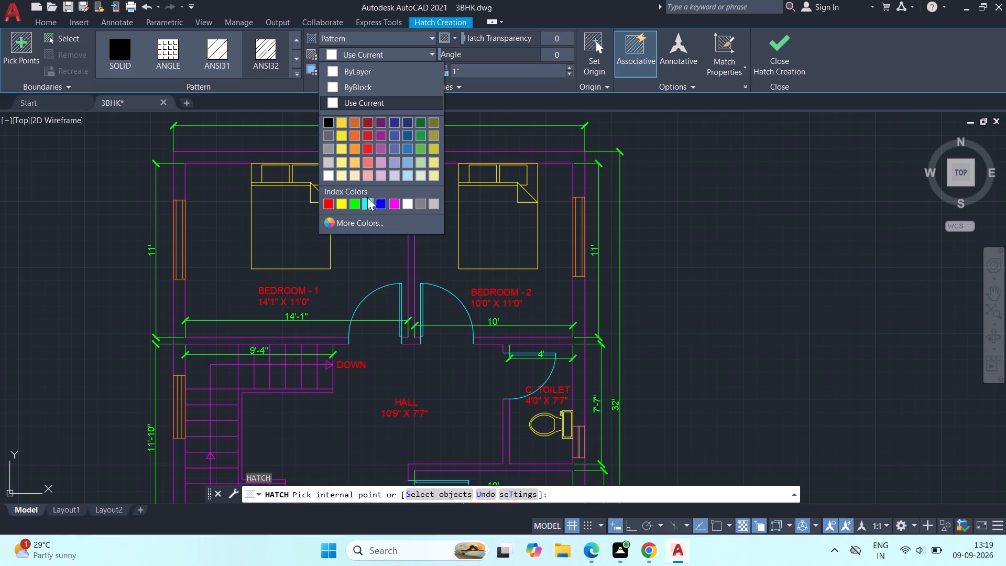
{"action": "left_click", "coordinate": [368, 197]}
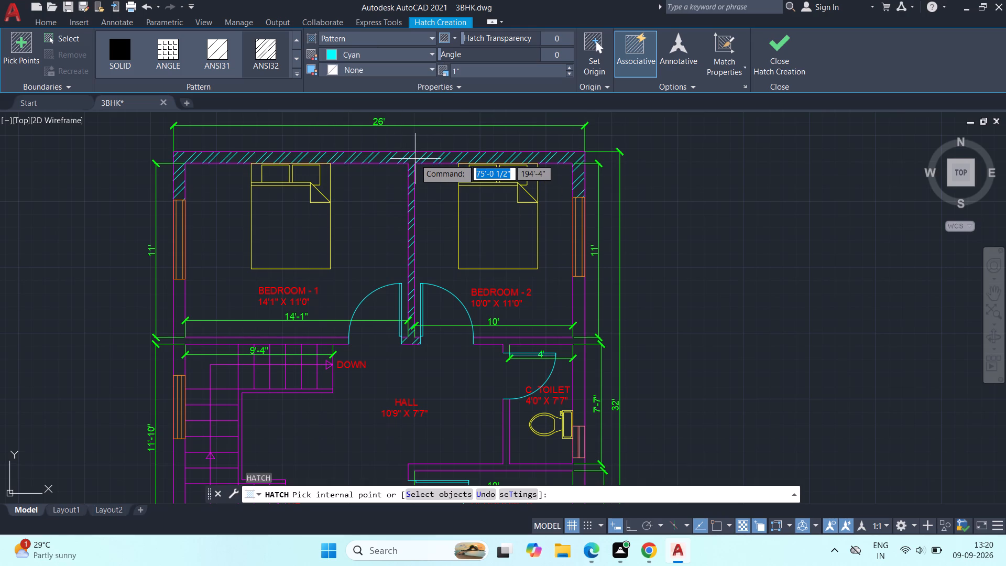
{"action": "left_click", "coordinate": [406, 49]}
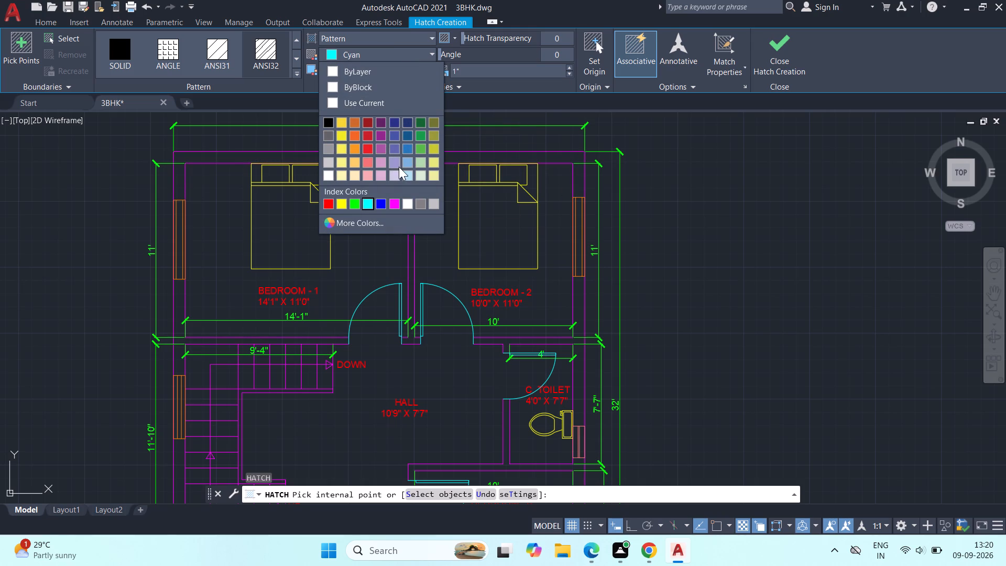
{"action": "left_click", "coordinate": [396, 161]}
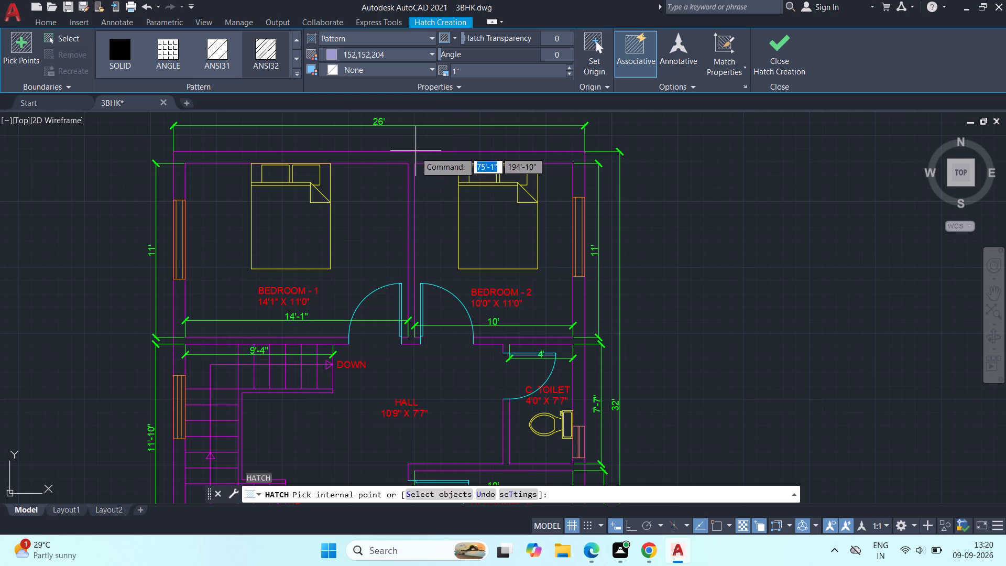
{"action": "left_click", "coordinate": [410, 56]}
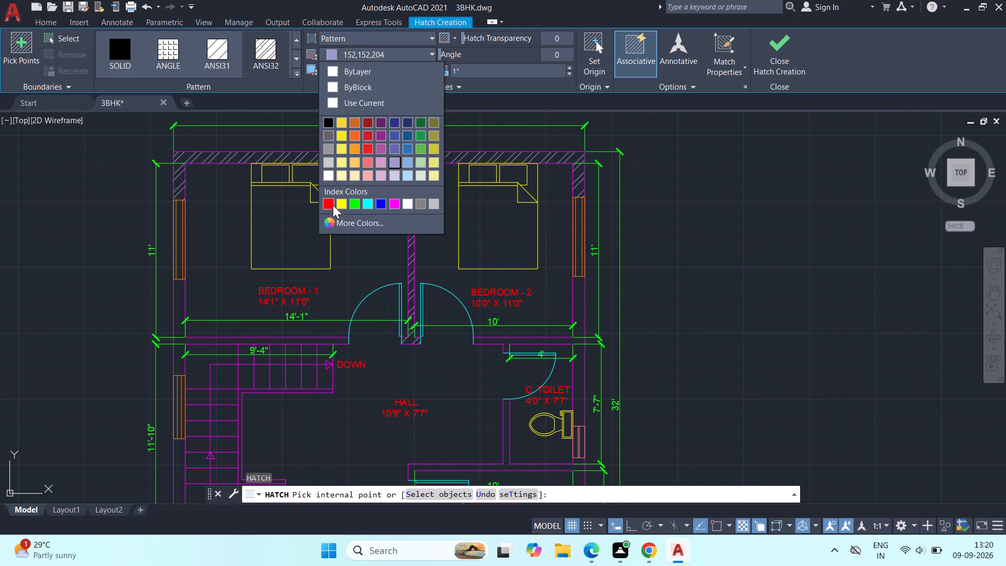
{"action": "left_click", "coordinate": [419, 204]}
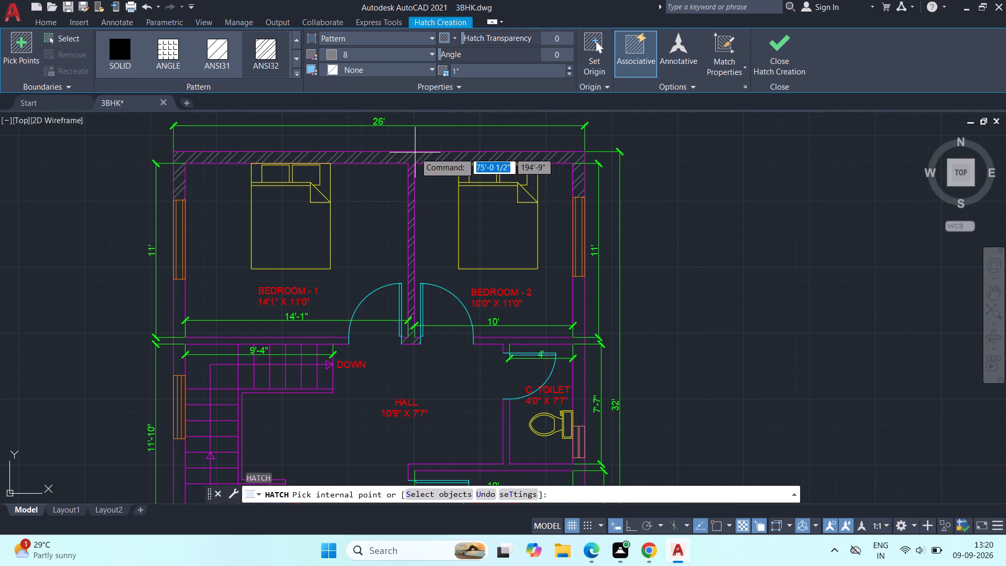
Hatch the rear external wall with the bedroom partition, the walls around Bedroom 2 and the toilet, and Bedroom 3's upper and outer walls.
{"action": "left_click", "coordinate": [415, 153]}
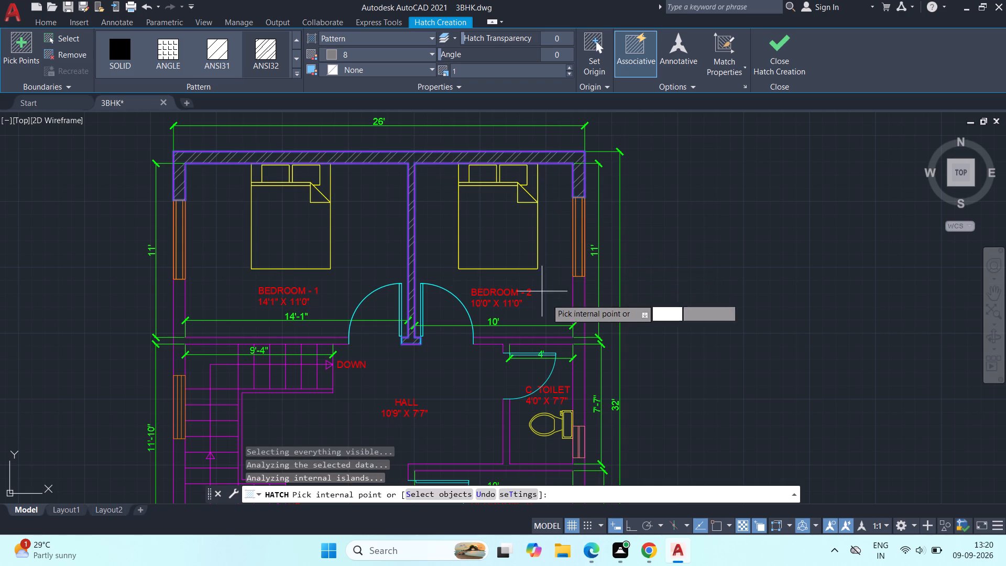
{"action": "left_click", "coordinate": [576, 310]}
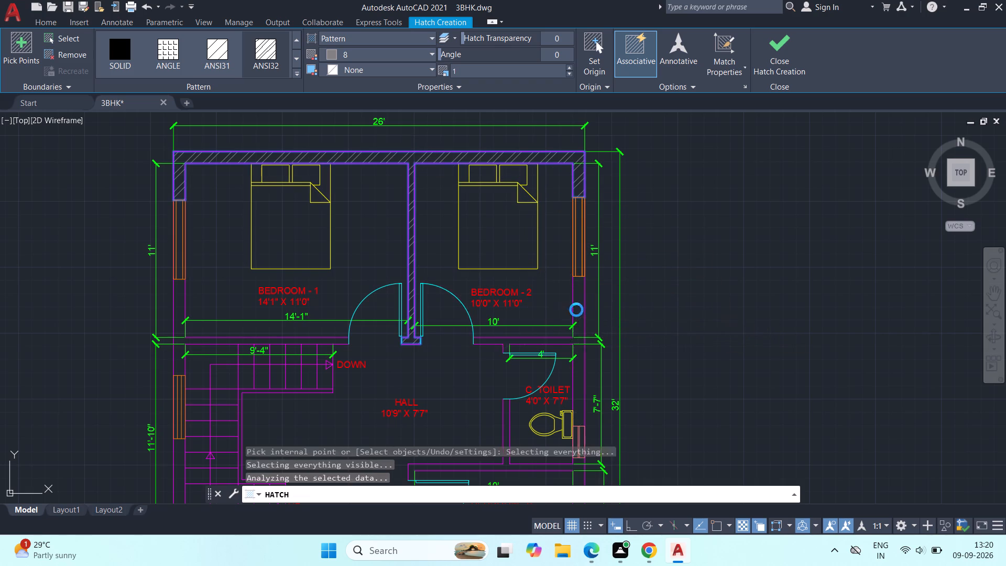
{"action": "middle_click_drag", "start_coordinate": [685, 354], "coordinate": [646, 113]}
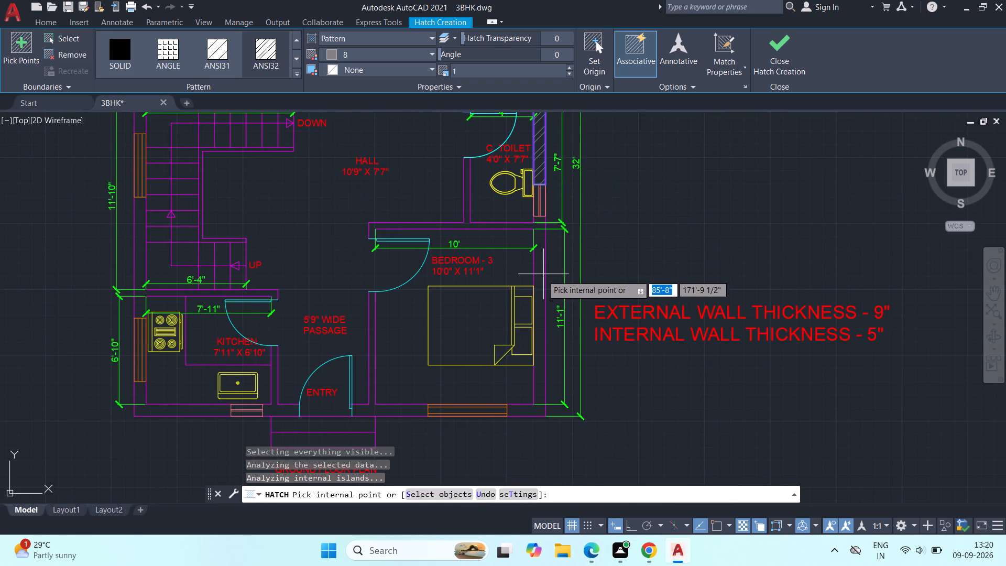
{"action": "left_click", "coordinate": [540, 223]}
{"action": "middle_click_drag", "start_coordinate": [595, 287], "coordinate": [619, 218]}
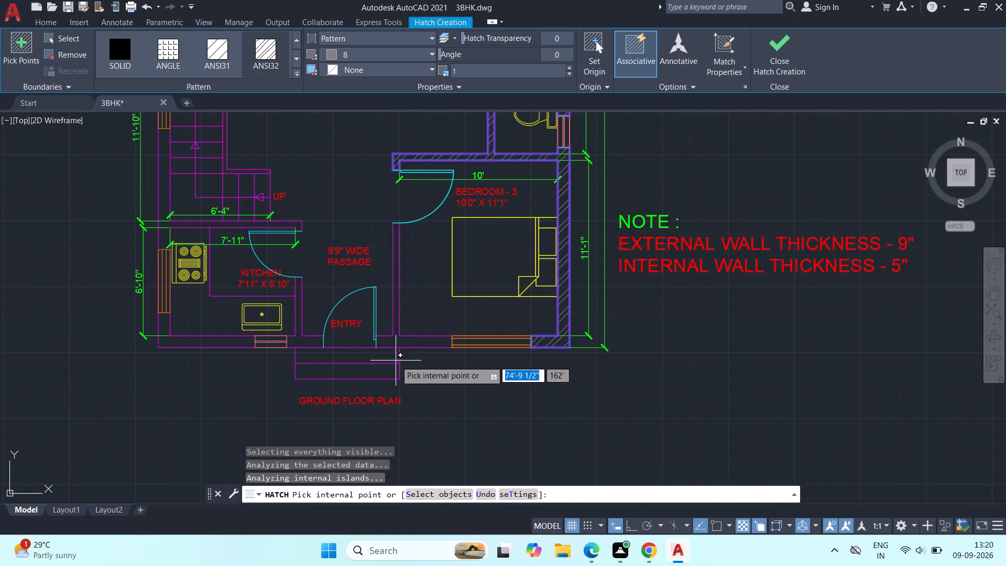
Hatch the front wall sections on both sides of the entry, with Bedroom 3's passage wall and the kitchen's lower corner and passage wall.
{"action": "left_click", "coordinate": [399, 344]}
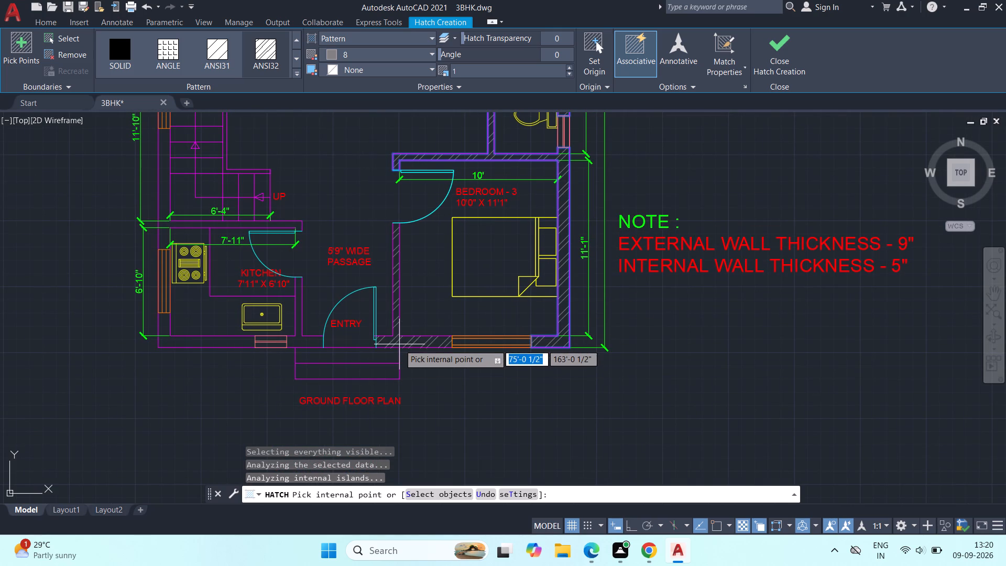
{"action": "left_click", "coordinate": [217, 343]}
{"action": "left_click", "coordinate": [294, 343]}
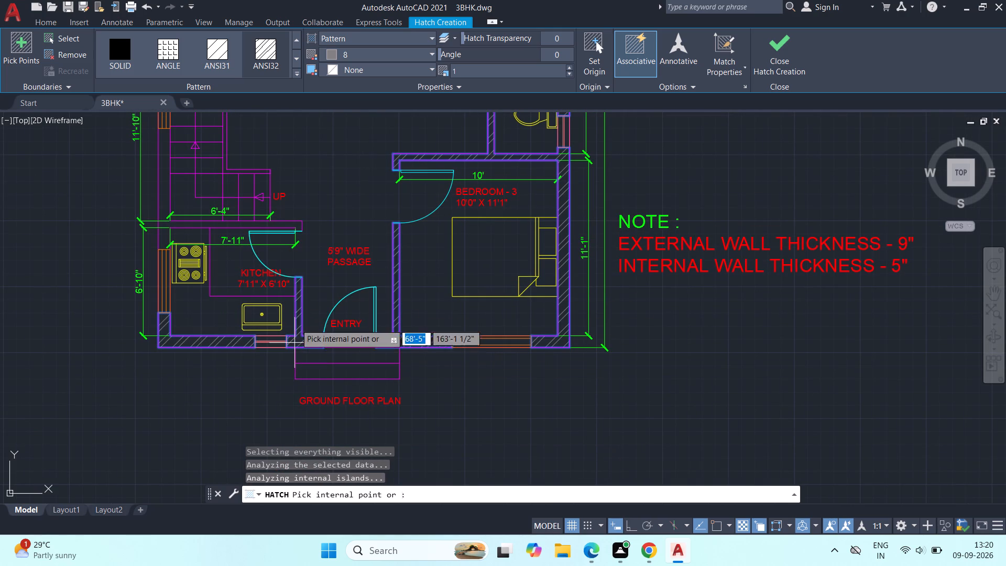
{"action": "left_click", "coordinate": [158, 194]}
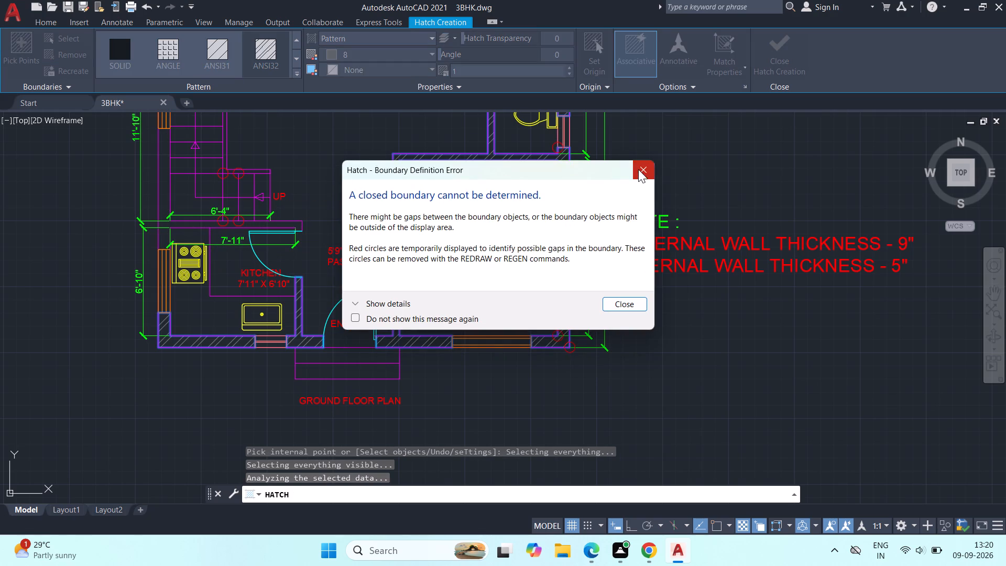
{"action": "left_click", "coordinate": [638, 169]}
Hatch the wall between Bedroom 1 and the staircase together with the adjoining external wall section.
{"action": "middle_click_drag", "start_coordinate": [326, 194], "coordinate": [450, 391]}
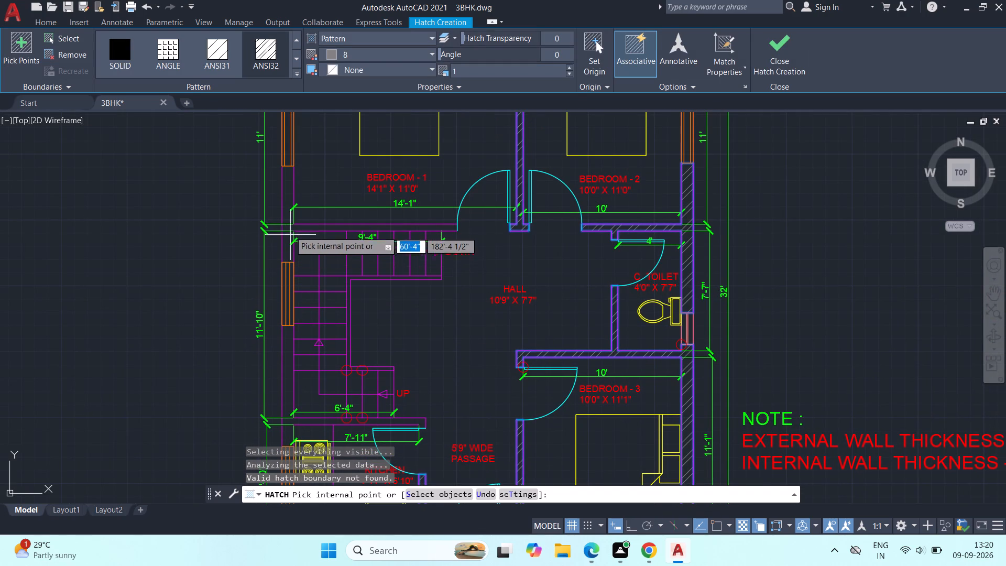
{"action": "middle_click_drag", "start_coordinate": [322, 184], "coordinate": [323, 310]}
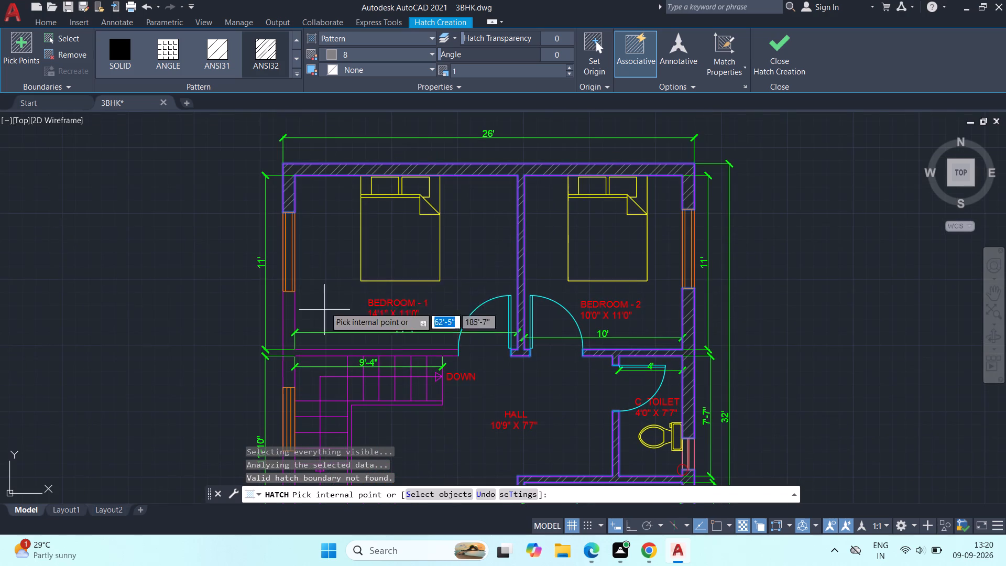
{"action": "scroll", "coordinate": [294, 355], "scroll_direction": "up", "scroll_amount": 2}
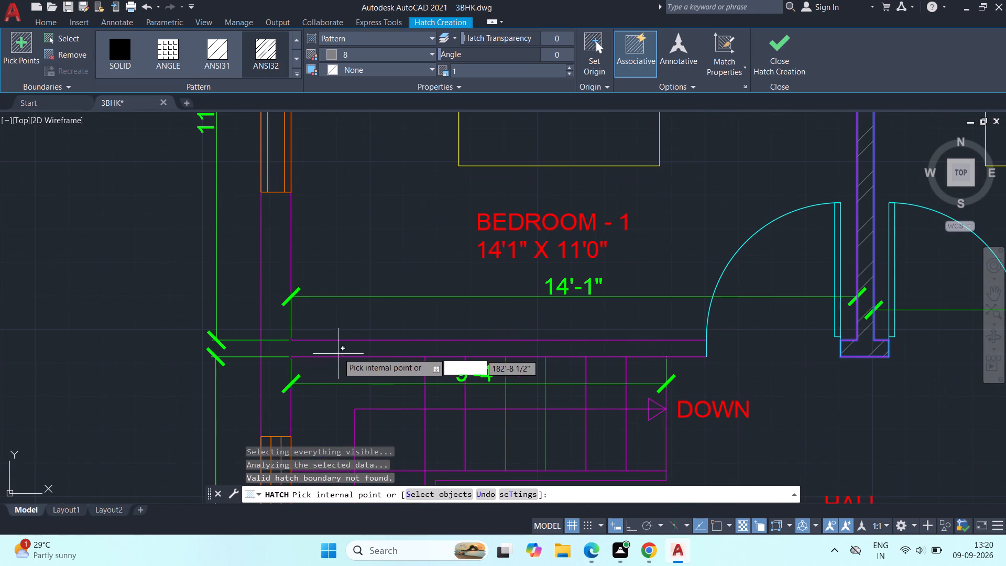
{"action": "left_click", "coordinate": [332, 344]}
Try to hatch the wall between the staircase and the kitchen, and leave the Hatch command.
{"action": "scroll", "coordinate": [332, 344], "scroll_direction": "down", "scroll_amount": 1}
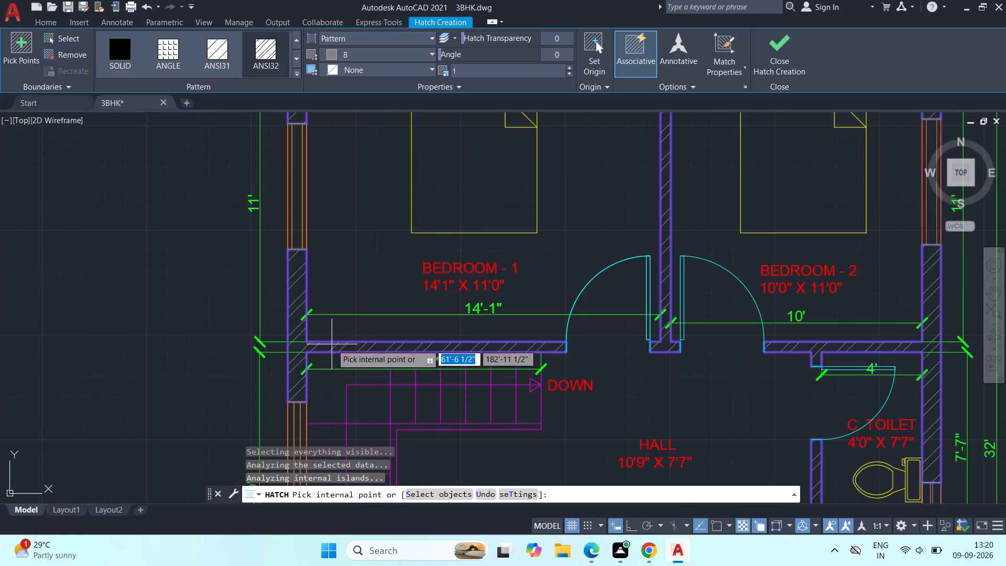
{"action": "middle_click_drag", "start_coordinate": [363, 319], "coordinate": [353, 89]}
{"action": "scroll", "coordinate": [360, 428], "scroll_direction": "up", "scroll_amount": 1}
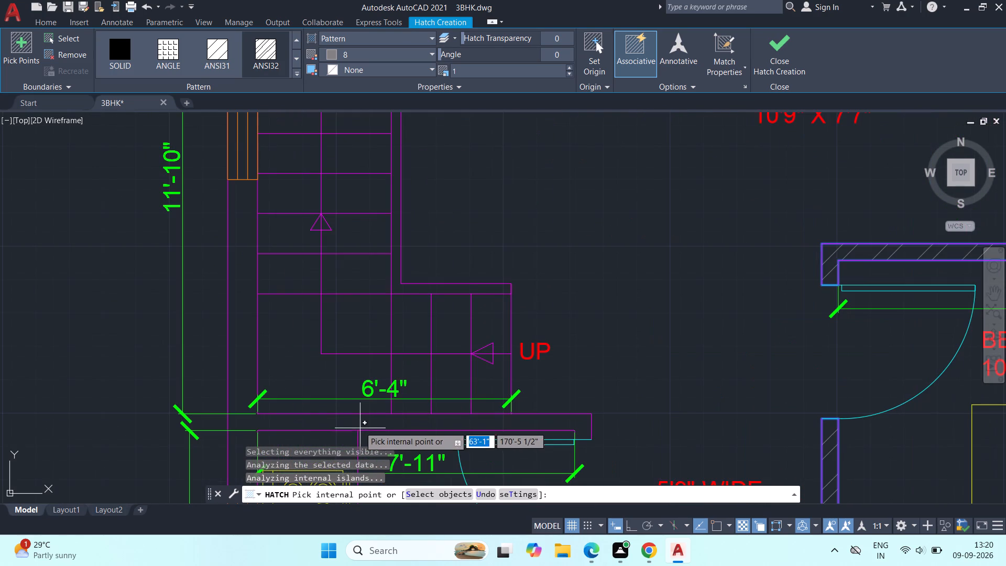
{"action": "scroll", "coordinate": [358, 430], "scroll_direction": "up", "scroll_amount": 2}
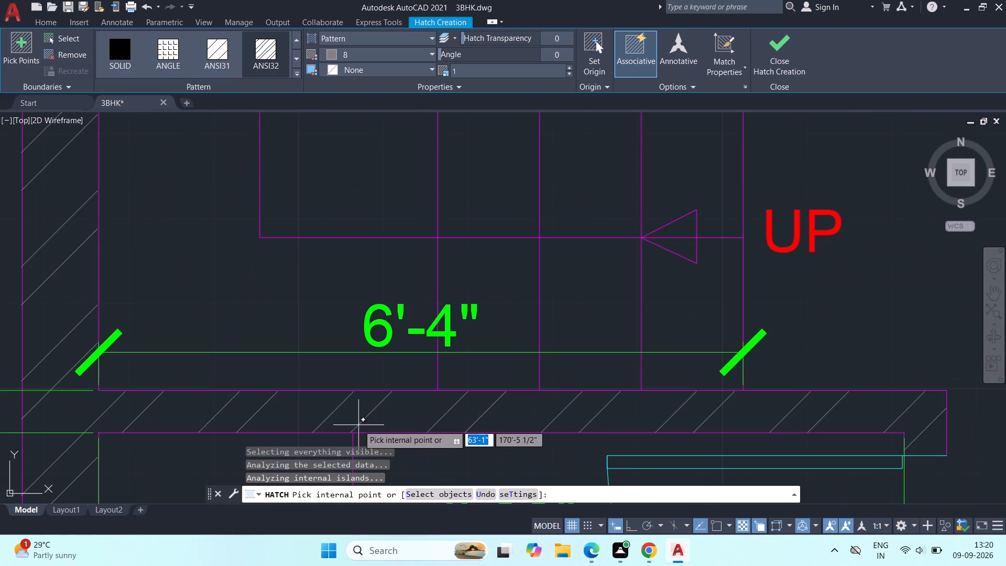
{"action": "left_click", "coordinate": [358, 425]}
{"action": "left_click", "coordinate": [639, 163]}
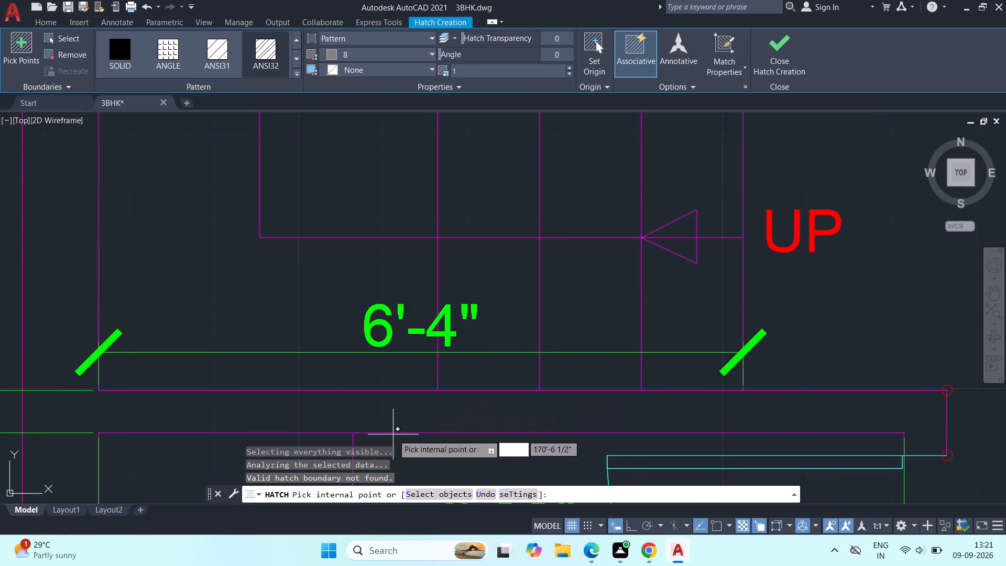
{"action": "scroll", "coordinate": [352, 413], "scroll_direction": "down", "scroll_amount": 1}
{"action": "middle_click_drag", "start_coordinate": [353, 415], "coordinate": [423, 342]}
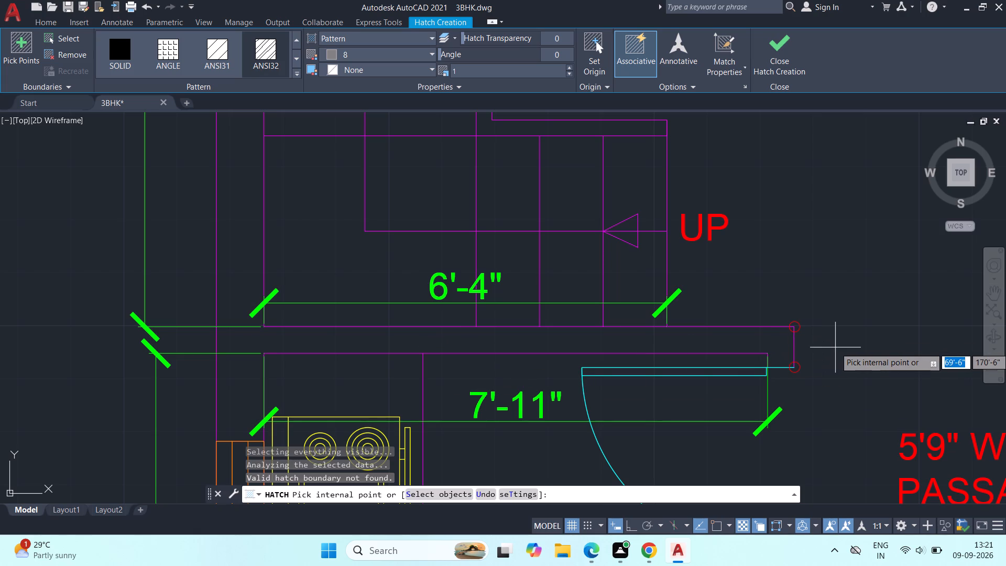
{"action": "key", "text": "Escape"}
Delete the short line closing the end of the staircase–kitchen wall beside the kitchen door.
{"action": "scroll", "coordinate": [810, 372], "scroll_direction": "up", "scroll_amount": 3}
{"action": "middle_click_drag", "start_coordinate": [805, 369], "coordinate": [645, 347]}
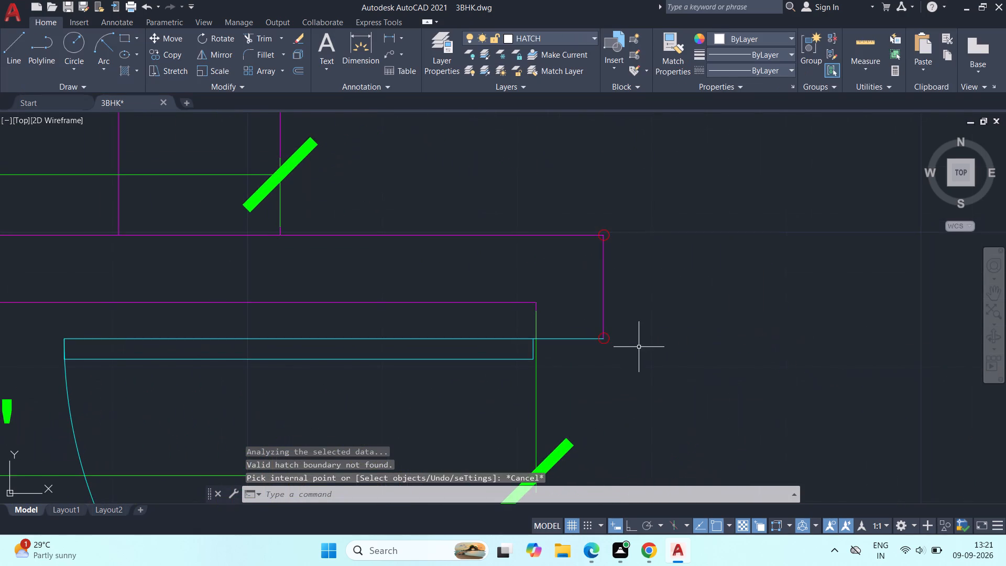
{"action": "key", "text": "Escape"}
{"action": "scroll", "coordinate": [611, 332], "scroll_direction": "up", "scroll_amount": 3}
{"action": "key", "text": "Escape"}
{"action": "middle_click_drag", "start_coordinate": [641, 323], "coordinate": [701, 405]}
{"action": "scroll", "coordinate": [685, 385], "scroll_direction": "down", "scroll_amount": 3}
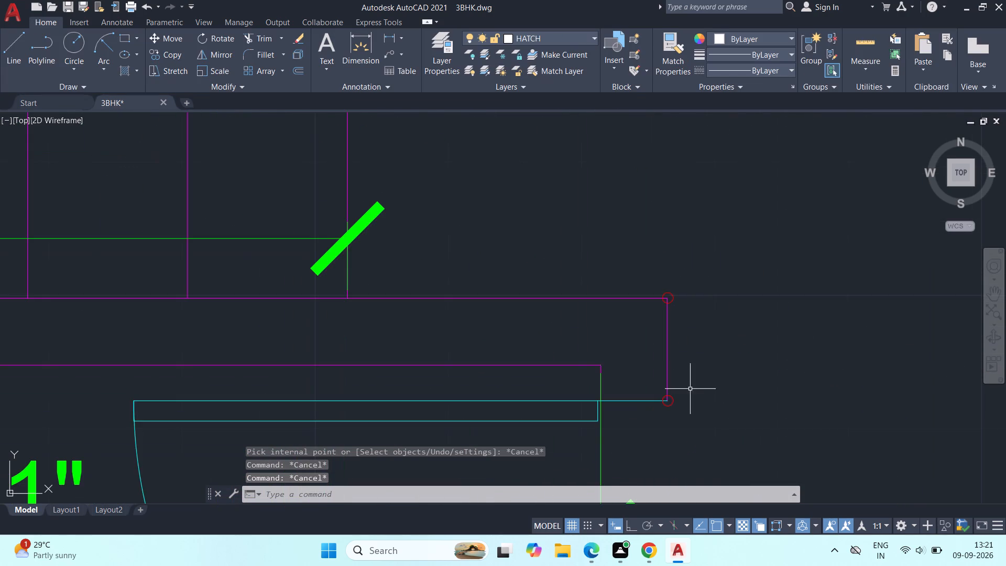
{"action": "middle_click_drag", "start_coordinate": [693, 390], "coordinate": [672, 371]}
{"action": "key", "text": "Escape"}
{"action": "key", "text": "Escape"}
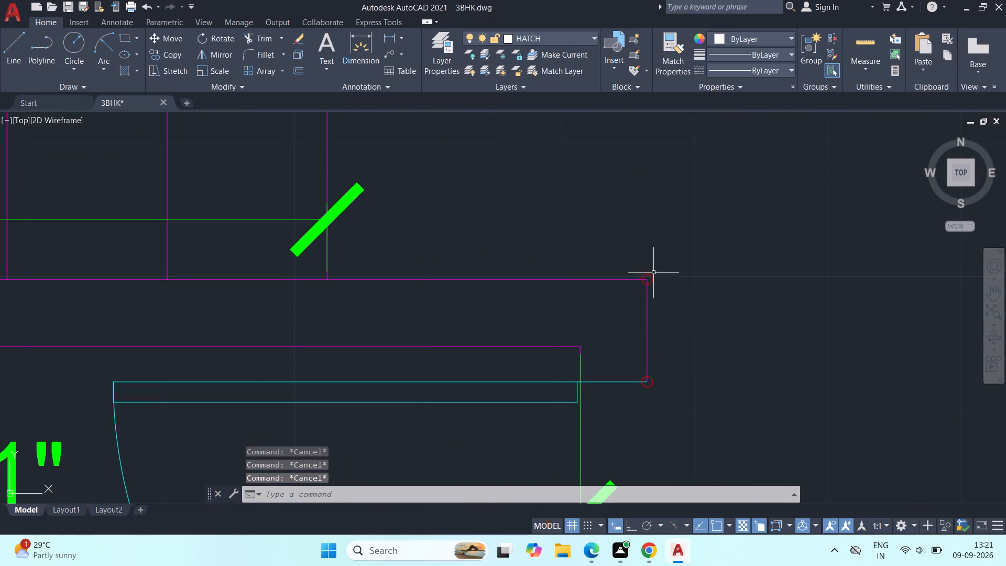
{"action": "key", "text": "Escape"}
{"action": "left_click", "coordinate": [649, 336]}
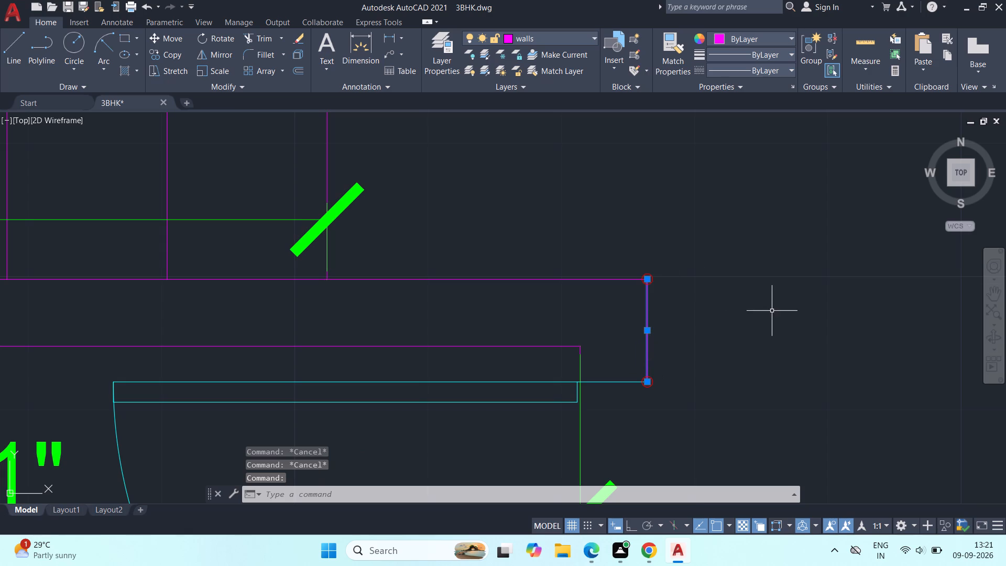
{"action": "key", "text": "Delete"}
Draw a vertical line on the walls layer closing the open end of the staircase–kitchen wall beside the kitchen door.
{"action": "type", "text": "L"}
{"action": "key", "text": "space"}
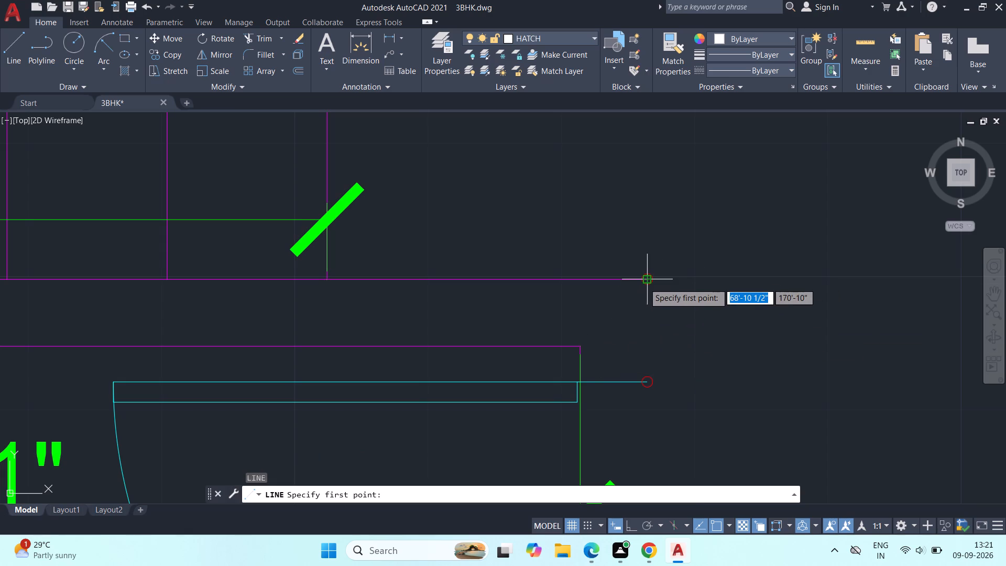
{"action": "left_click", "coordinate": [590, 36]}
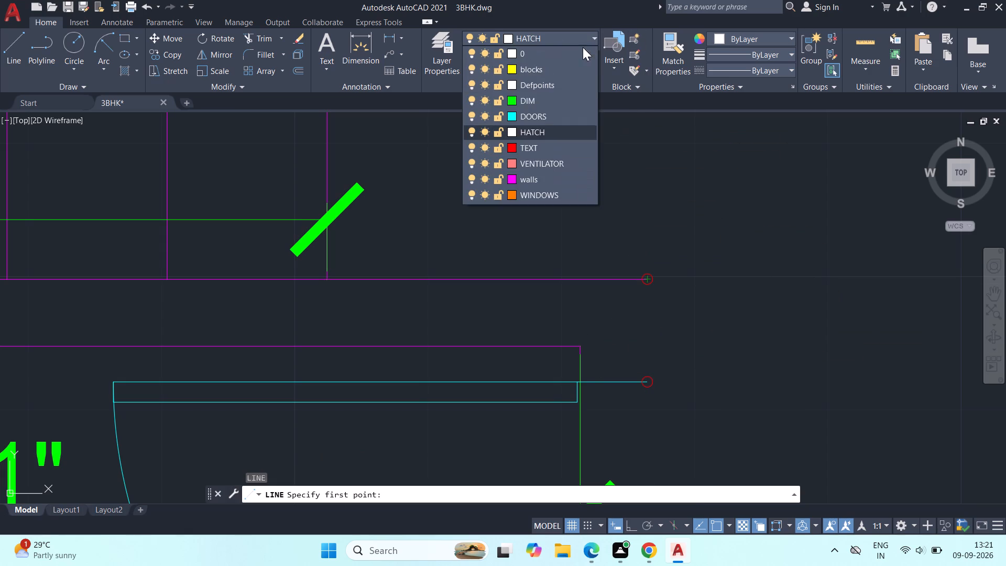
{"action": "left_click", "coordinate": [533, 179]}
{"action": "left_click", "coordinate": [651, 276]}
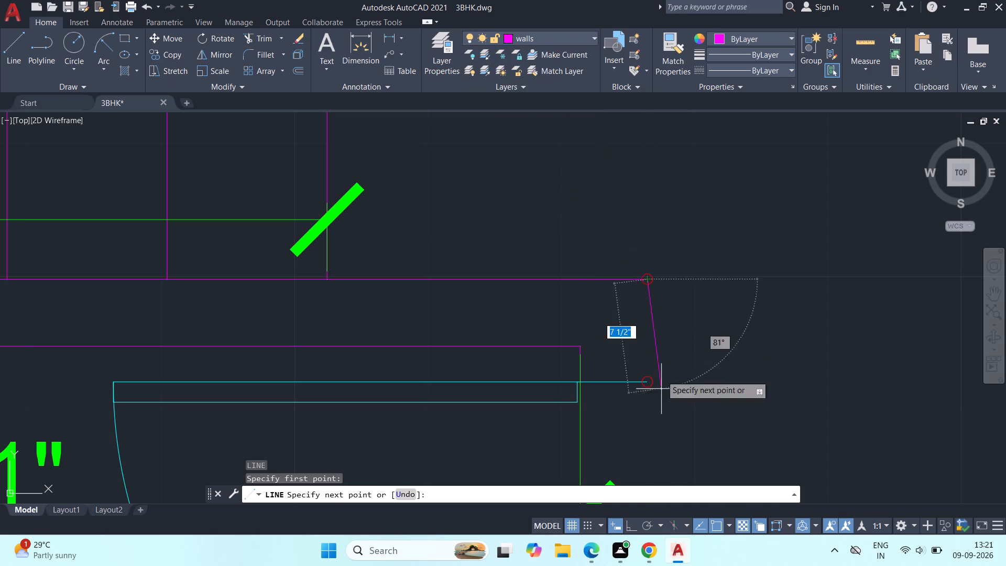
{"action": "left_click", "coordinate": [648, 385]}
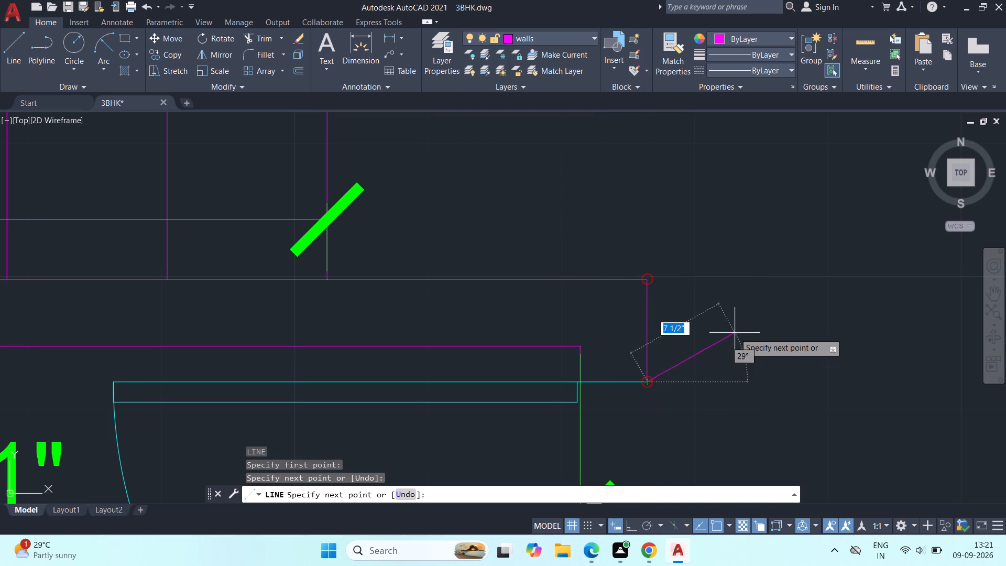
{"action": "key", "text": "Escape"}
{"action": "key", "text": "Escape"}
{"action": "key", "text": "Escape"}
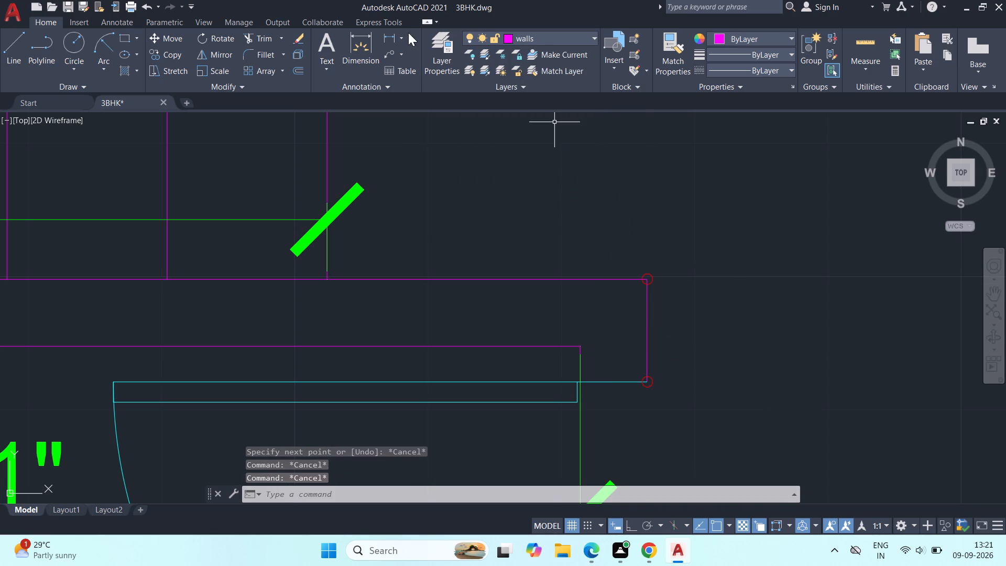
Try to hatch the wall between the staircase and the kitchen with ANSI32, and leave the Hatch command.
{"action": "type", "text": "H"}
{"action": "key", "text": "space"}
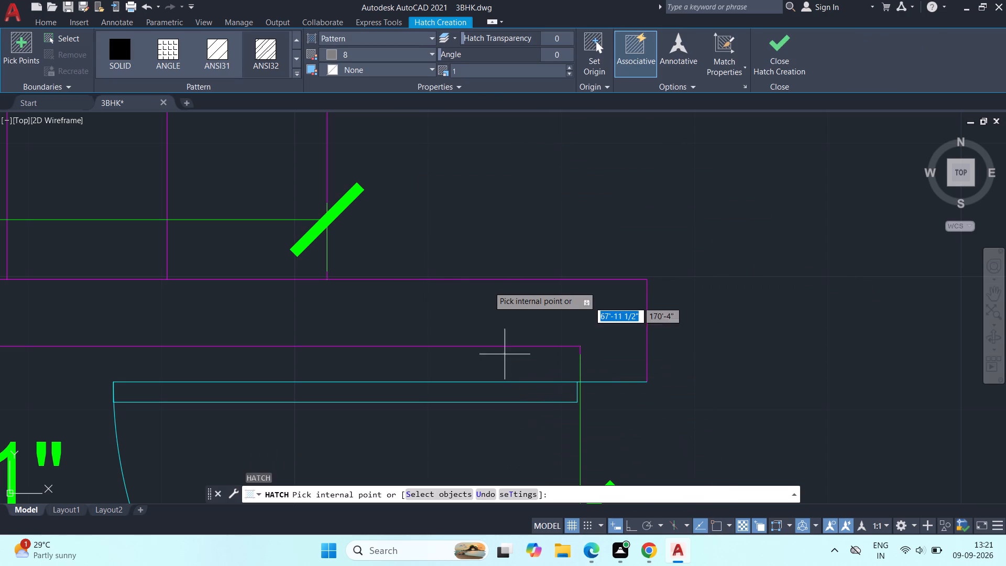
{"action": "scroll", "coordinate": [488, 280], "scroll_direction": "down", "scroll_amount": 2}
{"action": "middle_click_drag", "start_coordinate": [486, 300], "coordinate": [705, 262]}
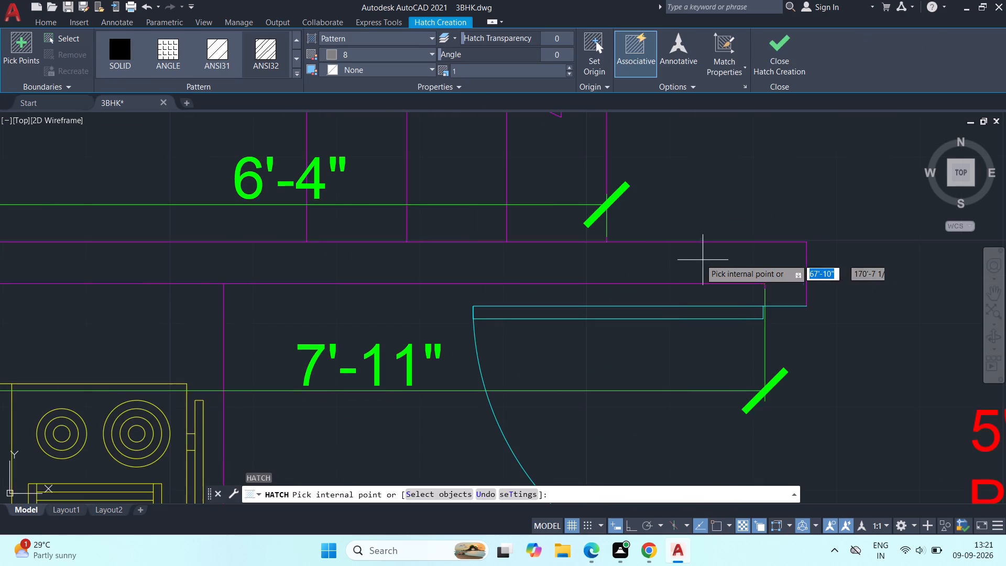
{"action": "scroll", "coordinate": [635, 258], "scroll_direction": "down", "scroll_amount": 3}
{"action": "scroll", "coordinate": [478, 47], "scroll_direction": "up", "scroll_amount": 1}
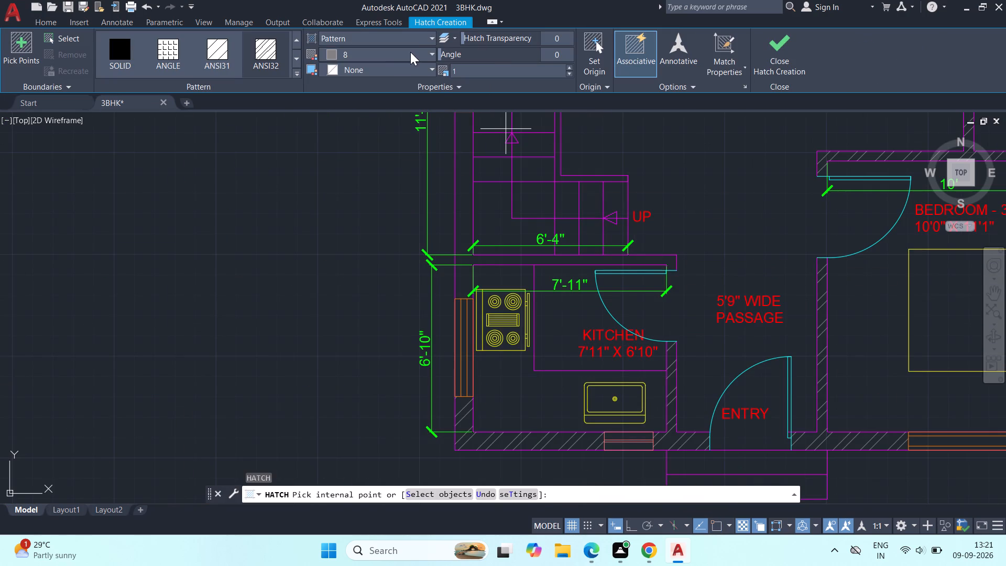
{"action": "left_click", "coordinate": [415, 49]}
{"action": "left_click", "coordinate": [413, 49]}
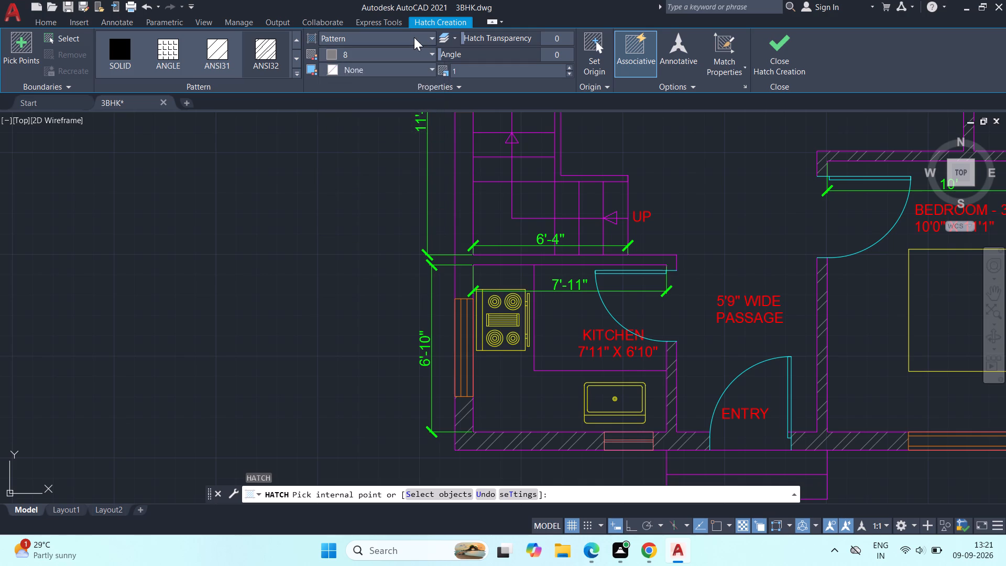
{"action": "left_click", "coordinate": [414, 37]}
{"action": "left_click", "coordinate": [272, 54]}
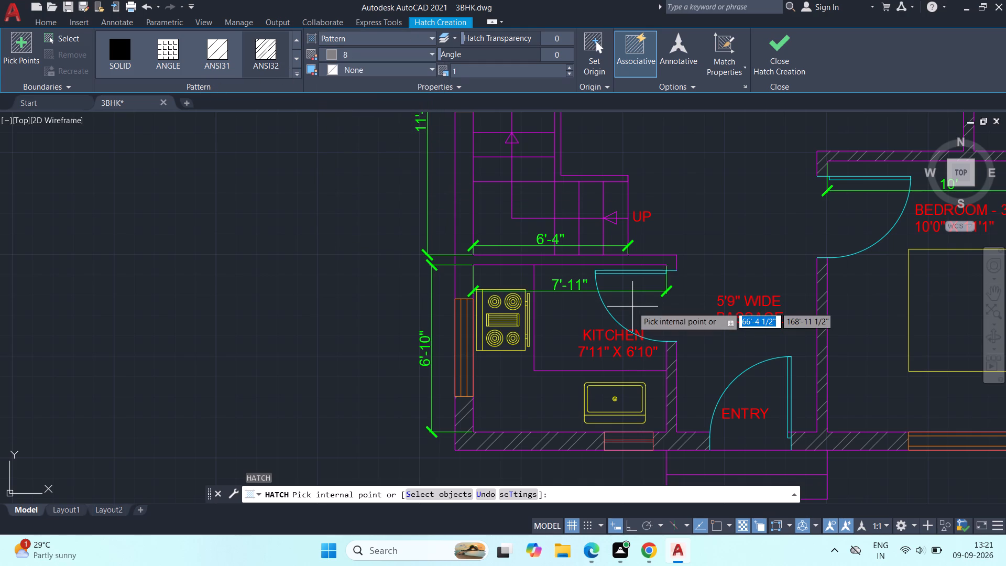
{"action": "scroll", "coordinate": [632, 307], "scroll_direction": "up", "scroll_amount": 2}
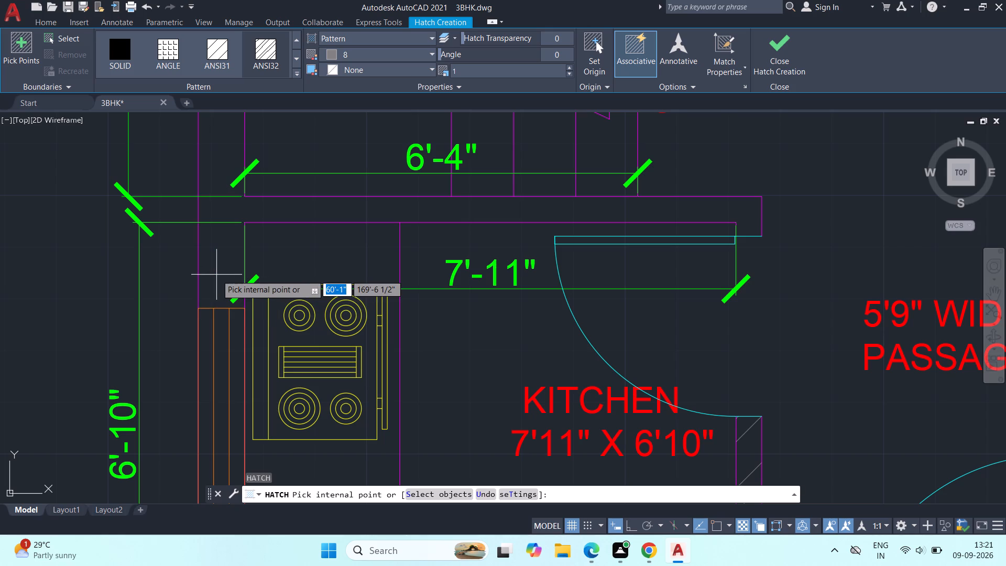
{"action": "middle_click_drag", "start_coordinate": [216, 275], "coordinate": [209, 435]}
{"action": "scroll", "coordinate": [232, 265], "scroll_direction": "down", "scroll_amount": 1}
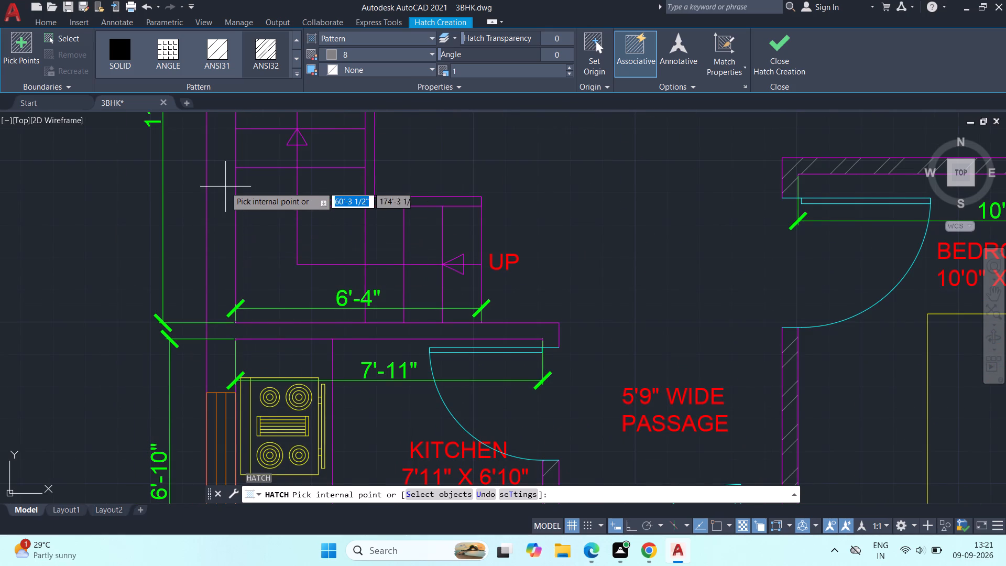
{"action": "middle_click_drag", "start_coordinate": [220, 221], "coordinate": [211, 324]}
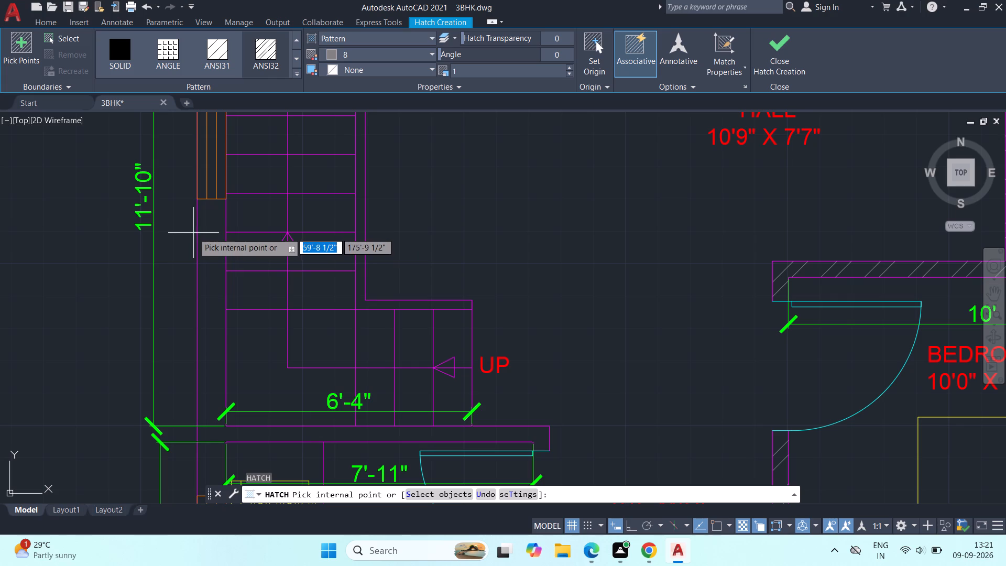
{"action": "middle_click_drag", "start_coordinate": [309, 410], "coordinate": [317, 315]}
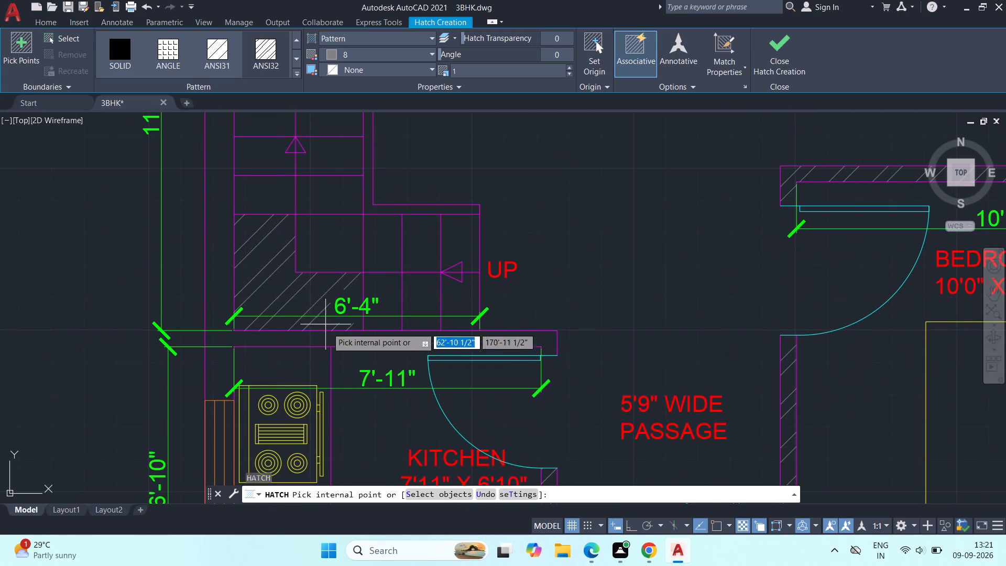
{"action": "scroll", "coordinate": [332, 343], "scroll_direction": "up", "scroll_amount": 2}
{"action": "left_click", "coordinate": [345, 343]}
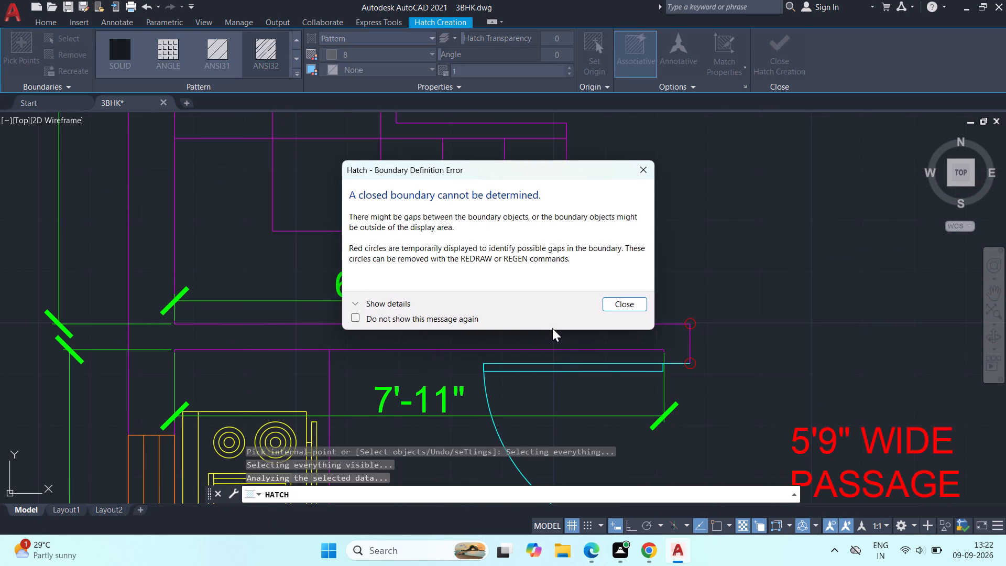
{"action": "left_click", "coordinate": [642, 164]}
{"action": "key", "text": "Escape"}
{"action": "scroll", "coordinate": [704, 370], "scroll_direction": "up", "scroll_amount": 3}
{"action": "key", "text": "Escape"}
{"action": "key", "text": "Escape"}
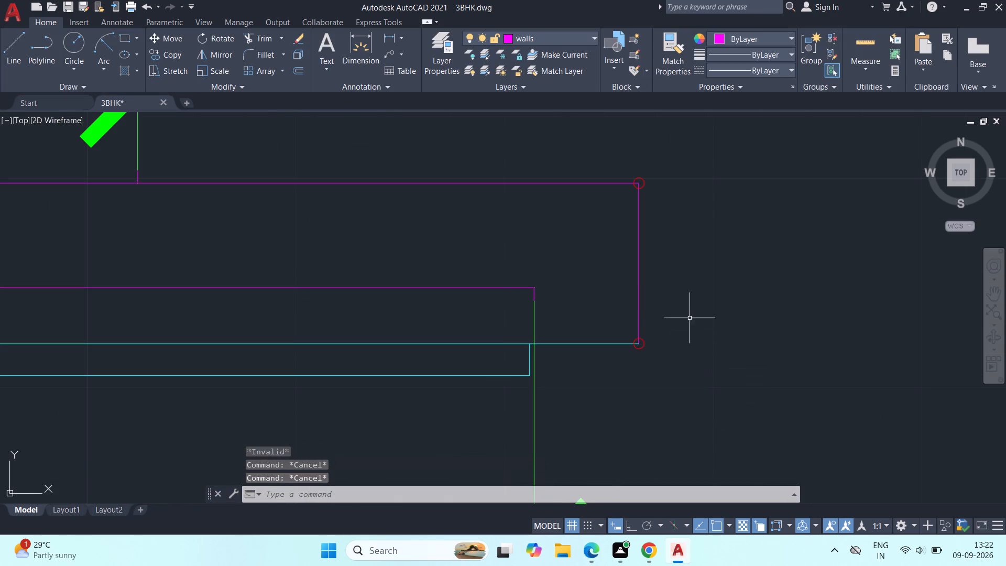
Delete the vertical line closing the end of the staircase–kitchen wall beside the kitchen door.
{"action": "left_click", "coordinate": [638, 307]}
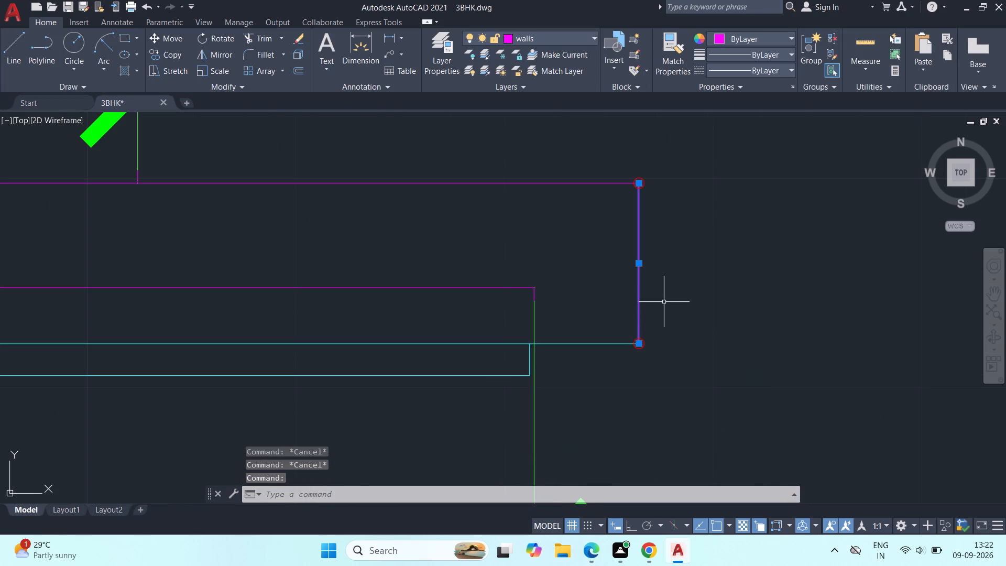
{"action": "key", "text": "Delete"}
Draw a vertical line with Ortho on from the outer end of the kitchen door line up past the staircase-side wall line.
{"action": "middle_click_drag", "start_coordinate": [668, 329], "coordinate": [686, 354]}
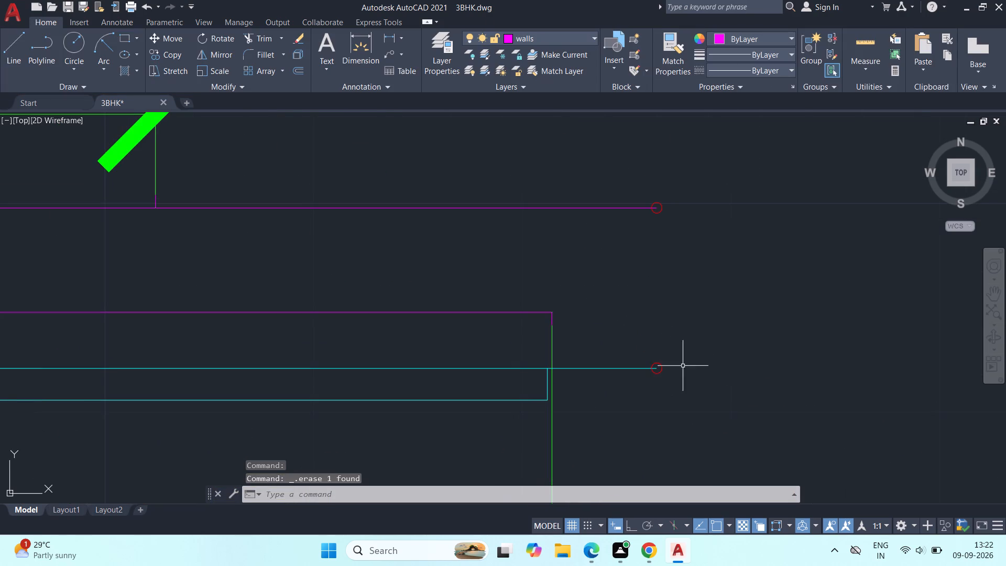
{"action": "scroll", "coordinate": [668, 386], "scroll_direction": "down", "scroll_amount": 2}
{"action": "middle_click_drag", "start_coordinate": [663, 391], "coordinate": [635, 287]}
{"action": "middle_click", "coordinate": [635, 287]}
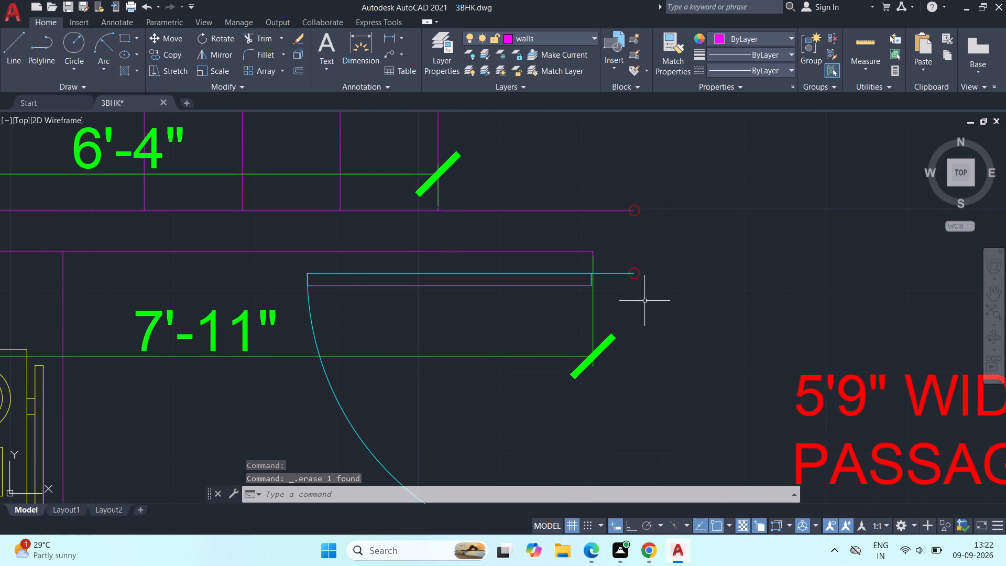
{"action": "scroll", "coordinate": [644, 301], "scroll_direction": "up", "scroll_amount": 1}
{"action": "middle_click_drag", "start_coordinate": [642, 306], "coordinate": [640, 322]}
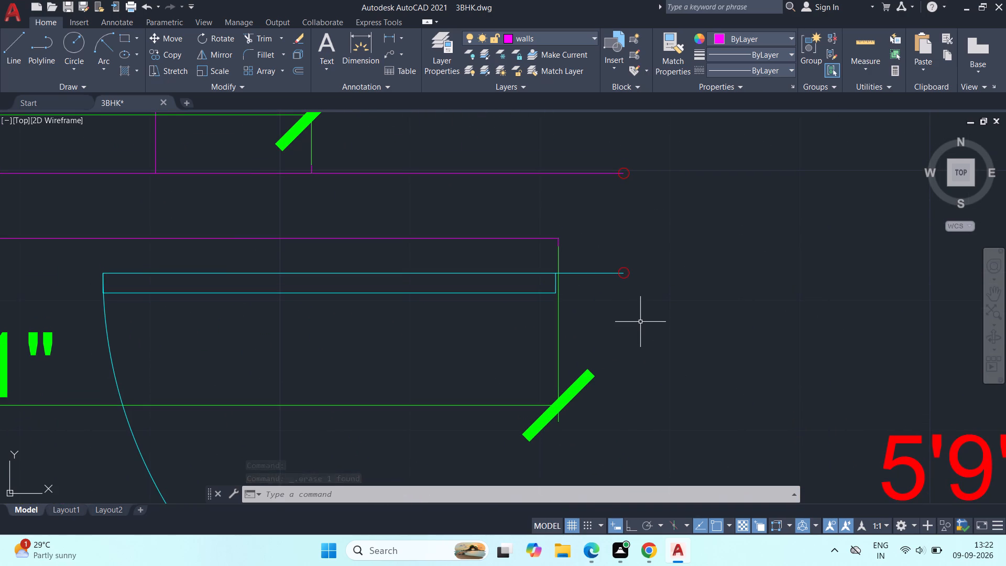
{"action": "type", "text": "L"}
{"action": "key", "text": "space"}
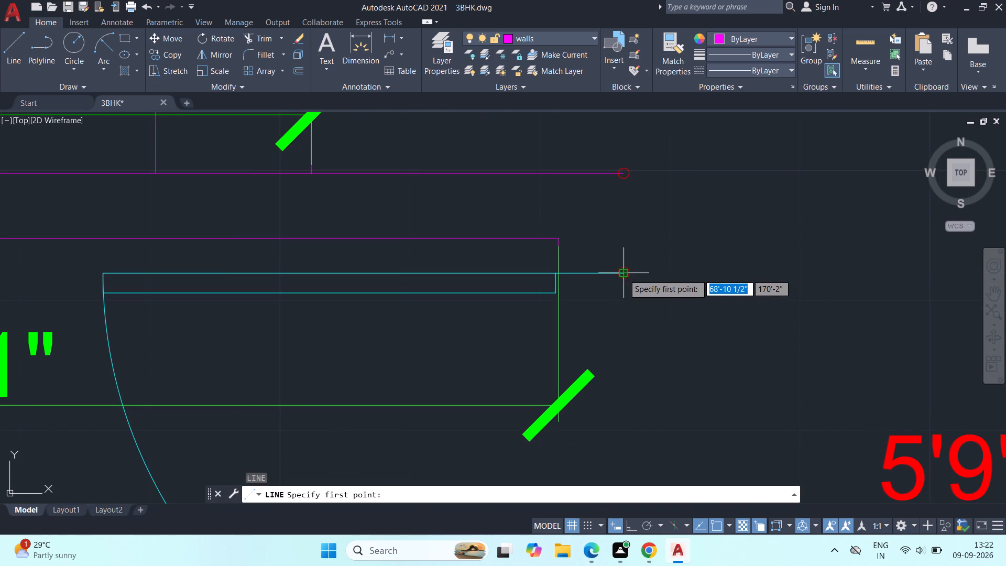
{"action": "left_click", "coordinate": [624, 274]}
{"action": "middle_click_drag", "start_coordinate": [662, 254], "coordinate": [657, 346]}
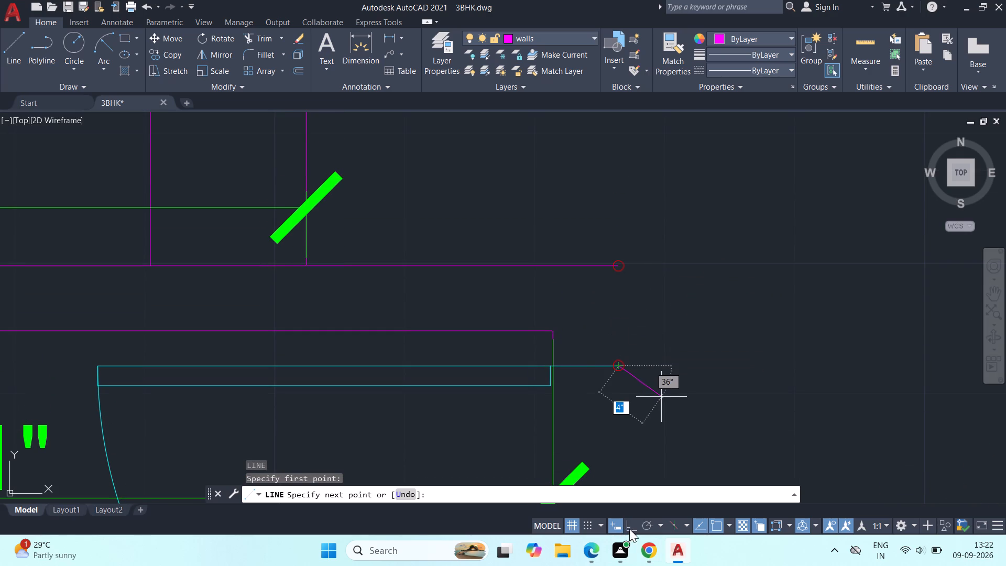
{"action": "left_click", "coordinate": [629, 529]}
{"action": "left_click", "coordinate": [605, 186]}
{"action": "key", "text": "Escape"}
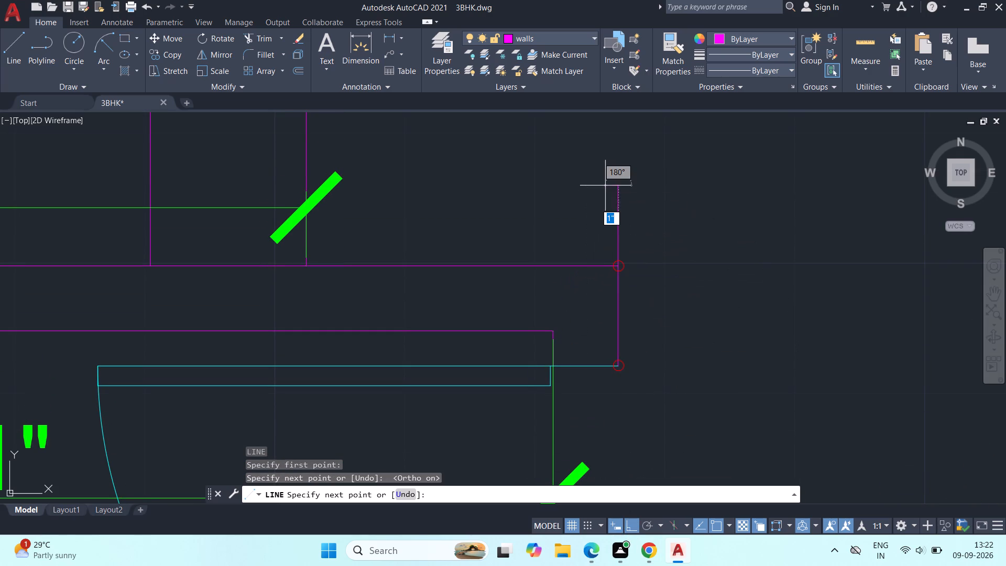
Trim the part of the new vertical line that extends above the staircase-side wall line.
{"action": "type", "text": "TR"}
{"action": "key", "text": "space"}
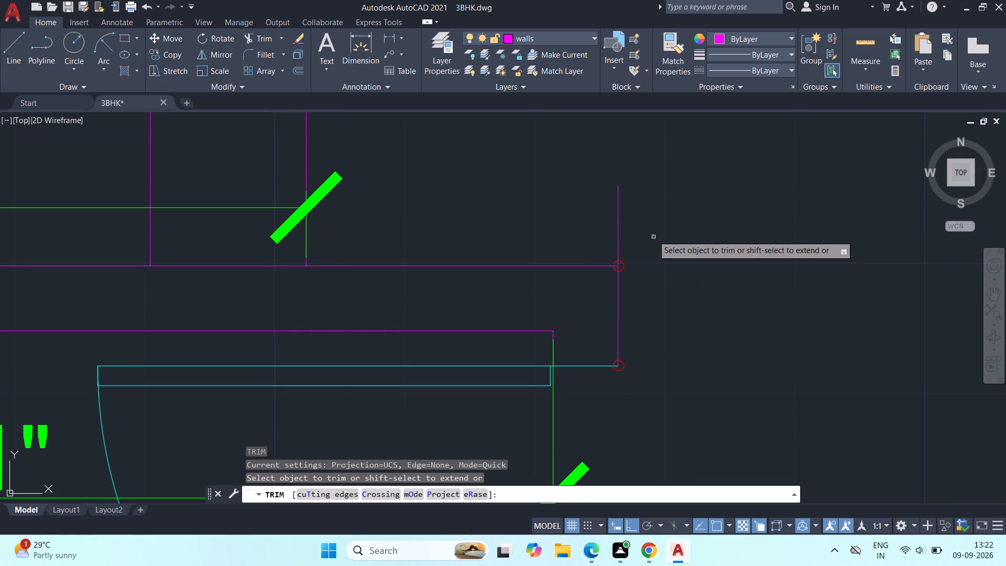
{"action": "left_click", "coordinate": [653, 235]}
{"action": "left_click", "coordinate": [583, 235]}
{"action": "key", "text": "Escape"}
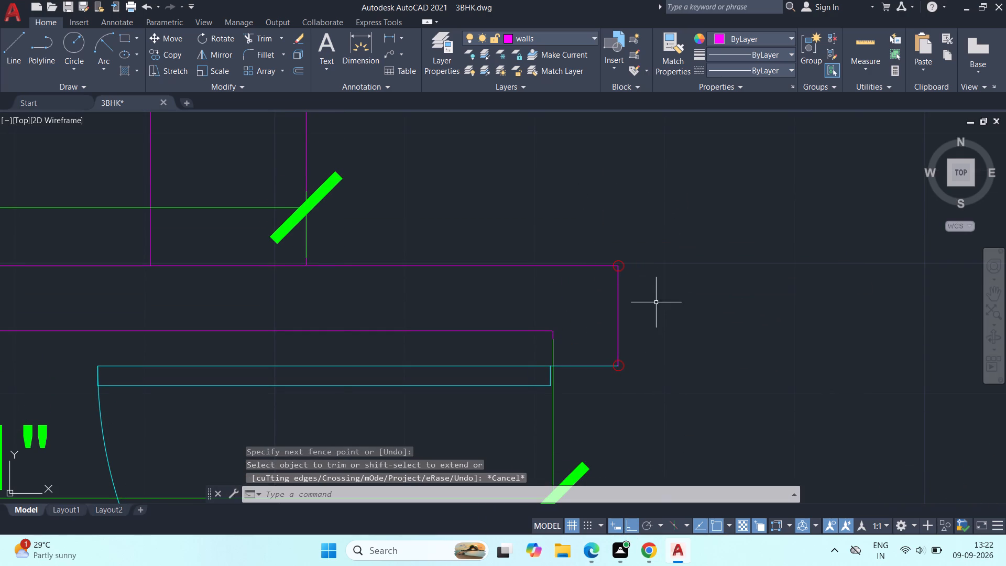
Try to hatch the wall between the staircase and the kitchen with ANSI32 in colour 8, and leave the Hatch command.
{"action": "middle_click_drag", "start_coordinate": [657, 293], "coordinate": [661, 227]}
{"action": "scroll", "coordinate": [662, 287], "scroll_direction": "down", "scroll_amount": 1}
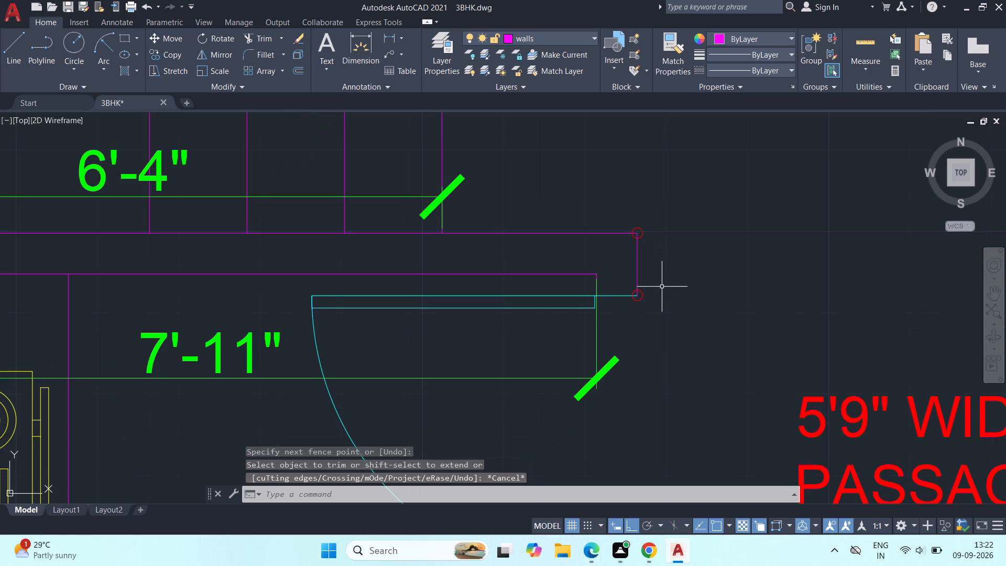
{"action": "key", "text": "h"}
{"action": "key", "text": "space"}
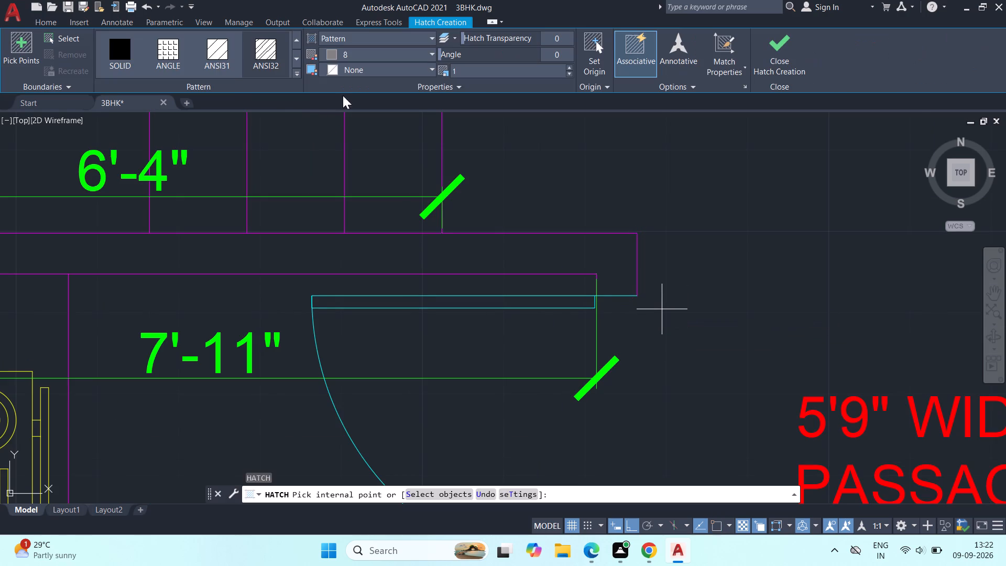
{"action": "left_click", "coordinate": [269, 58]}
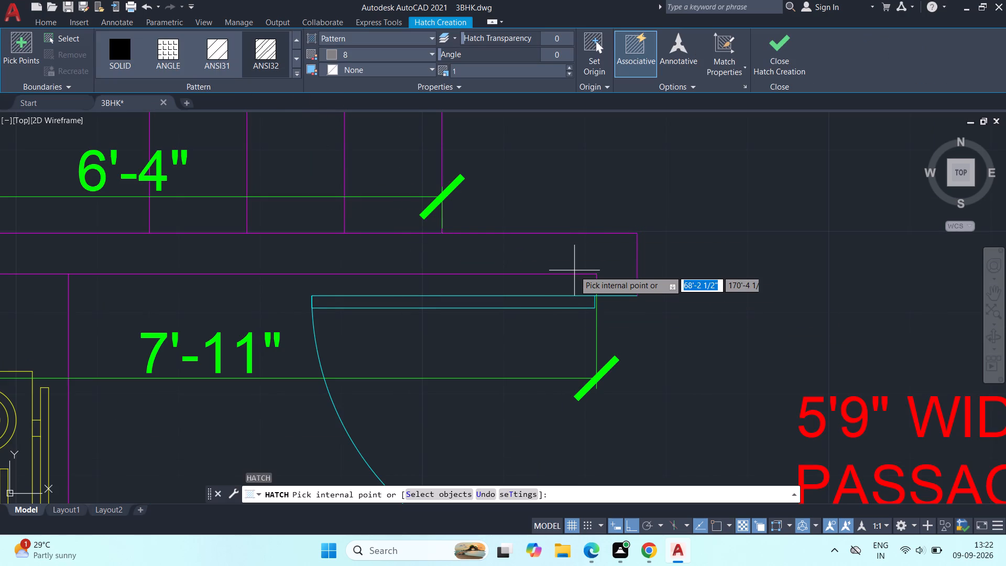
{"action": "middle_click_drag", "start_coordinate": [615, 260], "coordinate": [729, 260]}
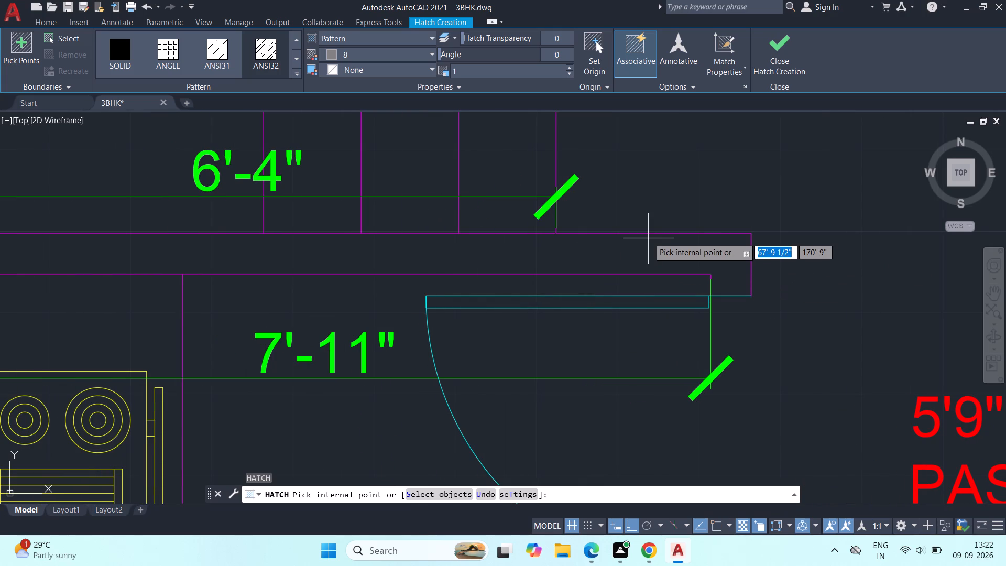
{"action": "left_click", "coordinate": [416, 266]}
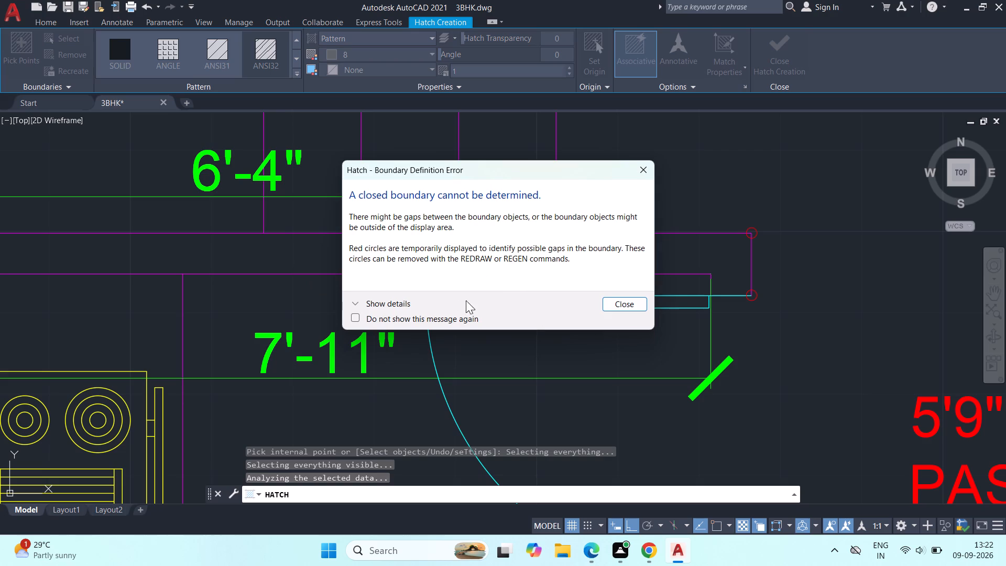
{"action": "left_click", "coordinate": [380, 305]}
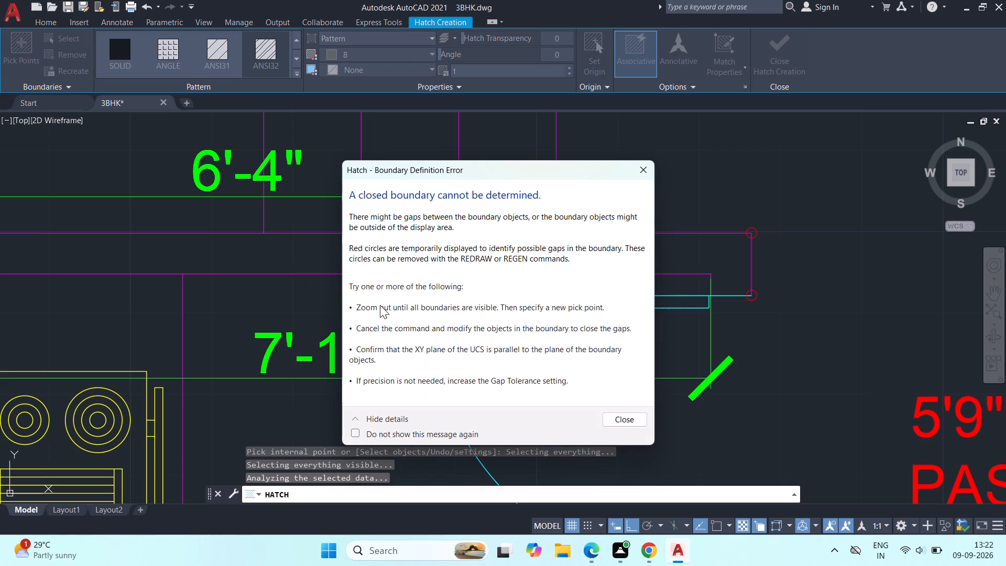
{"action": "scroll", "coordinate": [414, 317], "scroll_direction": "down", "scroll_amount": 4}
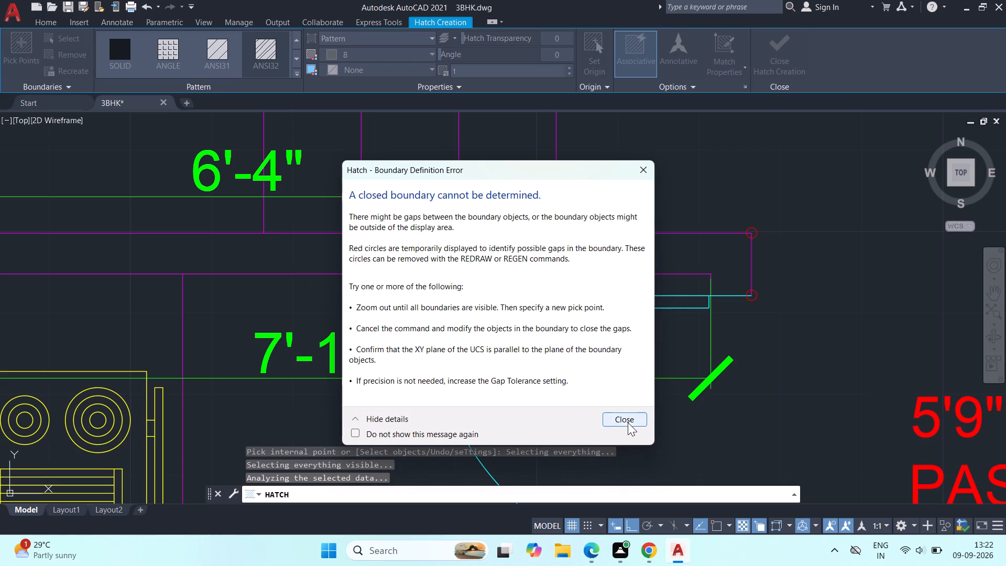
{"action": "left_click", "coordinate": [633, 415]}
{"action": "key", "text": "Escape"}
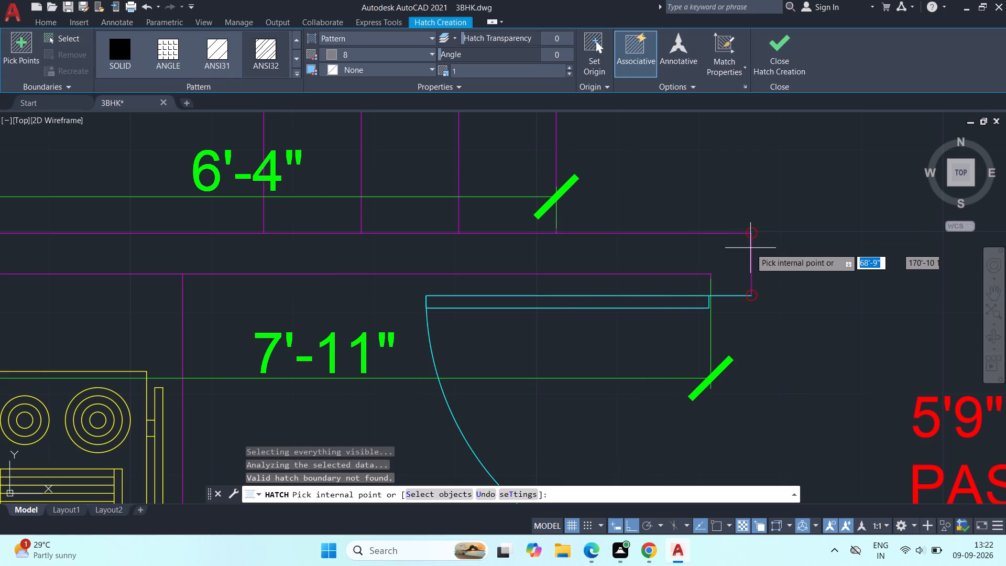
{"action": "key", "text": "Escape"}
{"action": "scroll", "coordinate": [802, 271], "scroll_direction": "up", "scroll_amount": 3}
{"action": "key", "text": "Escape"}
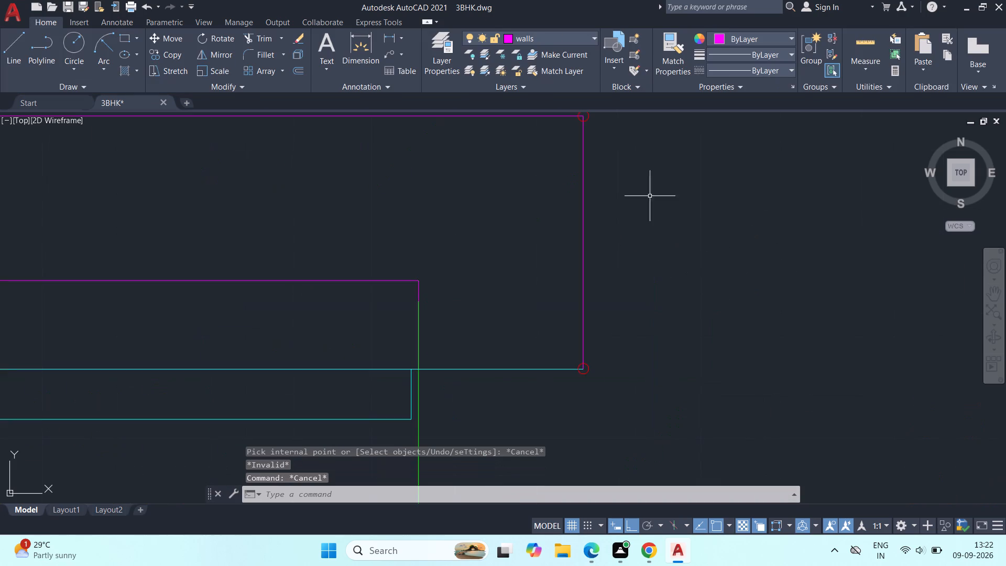
Delete the vertical line closing the outer end of the staircase–kitchen wall beside the kitchen door.
{"action": "scroll", "coordinate": [649, 194], "scroll_direction": "up", "scroll_amount": 1}
{"action": "middle_click_drag", "start_coordinate": [642, 209], "coordinate": [652, 319]}
{"action": "scroll", "coordinate": [559, 210], "scroll_direction": "up", "scroll_amount": 3}
{"action": "middle_click_drag", "start_coordinate": [553, 213], "coordinate": [579, 336]}
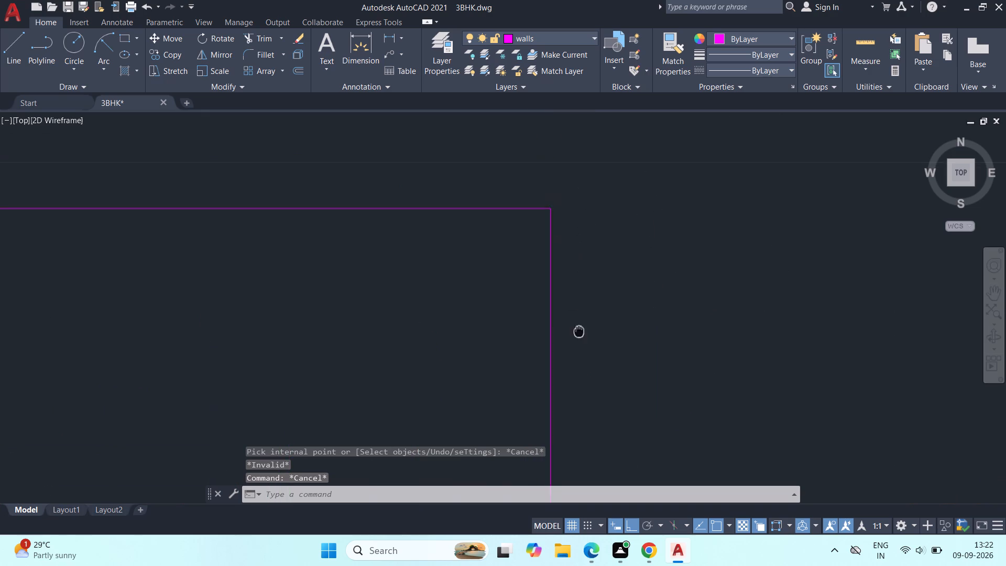
{"action": "middle_click_drag", "start_coordinate": [579, 336], "coordinate": [585, 368]}
{"action": "scroll", "coordinate": [585, 368], "scroll_direction": "up", "scroll_amount": 1}
{"action": "scroll", "coordinate": [585, 368], "scroll_direction": "down", "scroll_amount": 3}
{"action": "middle_click_drag", "start_coordinate": [607, 405], "coordinate": [607, 179]}
{"action": "scroll", "coordinate": [605, 209], "scroll_direction": "down", "scroll_amount": 4}
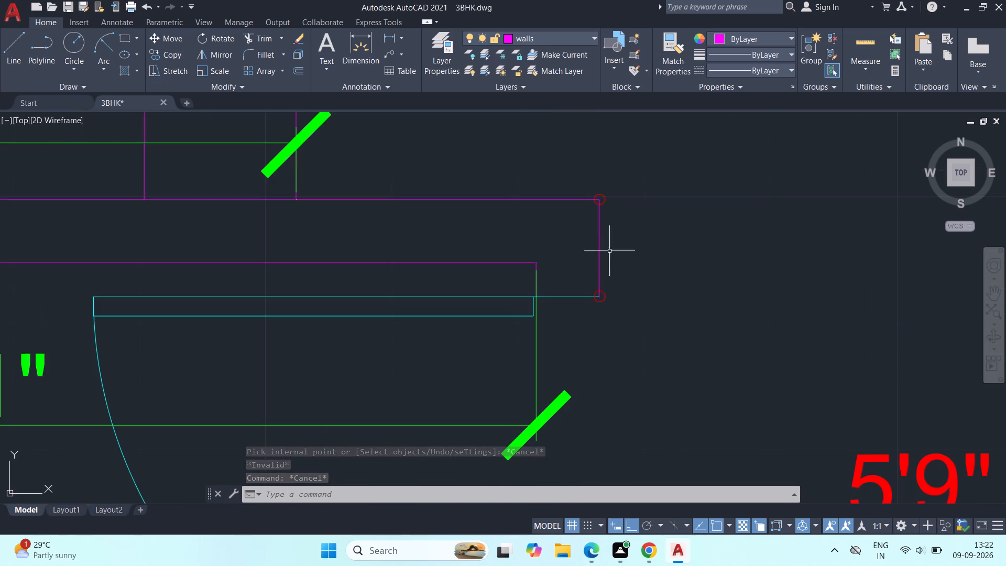
{"action": "middle_click_drag", "start_coordinate": [630, 328], "coordinate": [618, 269]}
{"action": "key", "text": "Escape"}
{"action": "left_click", "coordinate": [588, 201]}
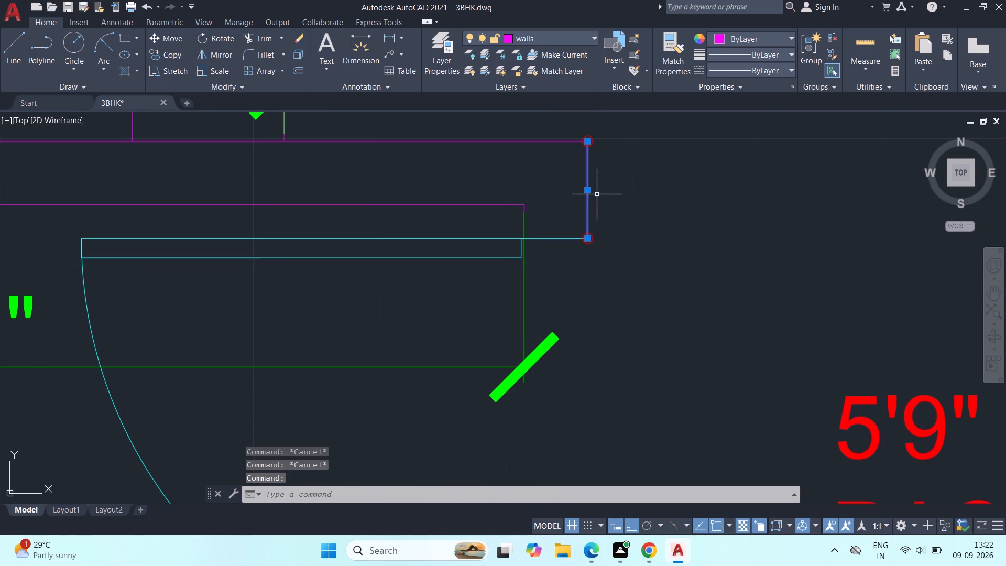
{"action": "key", "text": "Delete"}
Move the kitchen door straight down about 4" from its outer end point, with Ortho on.
{"action": "left_click", "coordinate": [505, 240]}
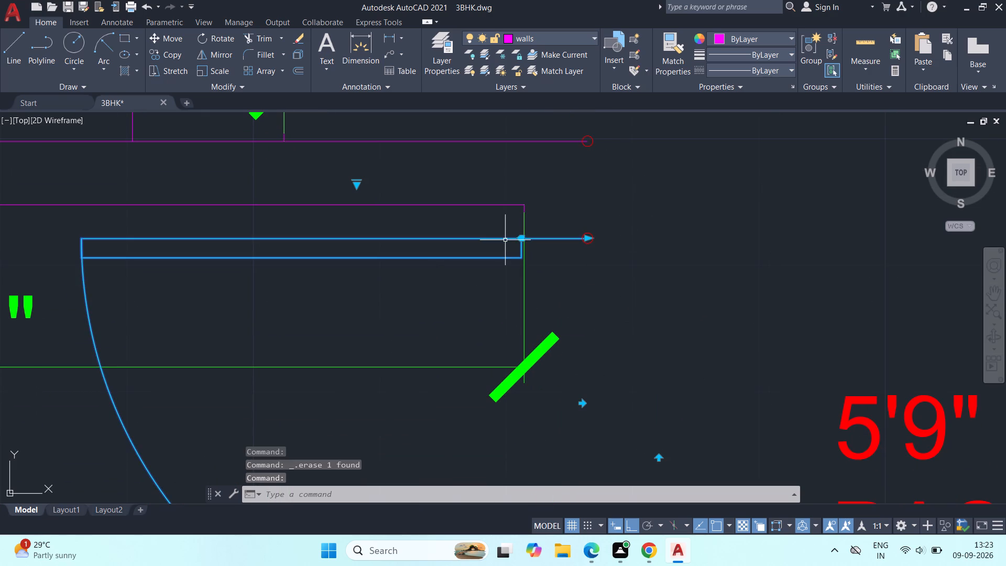
{"action": "type", "text": "M"}
{"action": "key", "text": "space"}
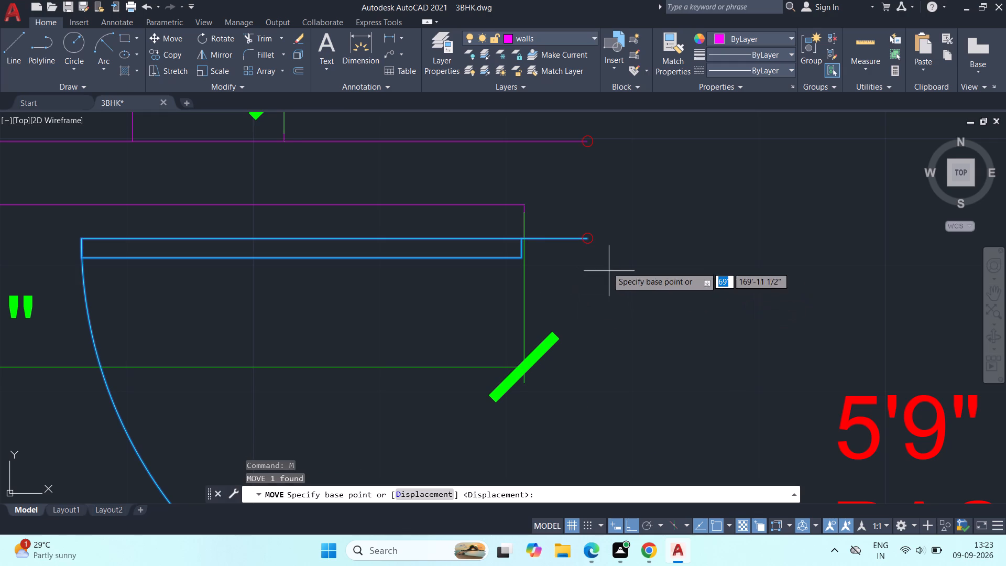
{"action": "left_click", "coordinate": [588, 239]}
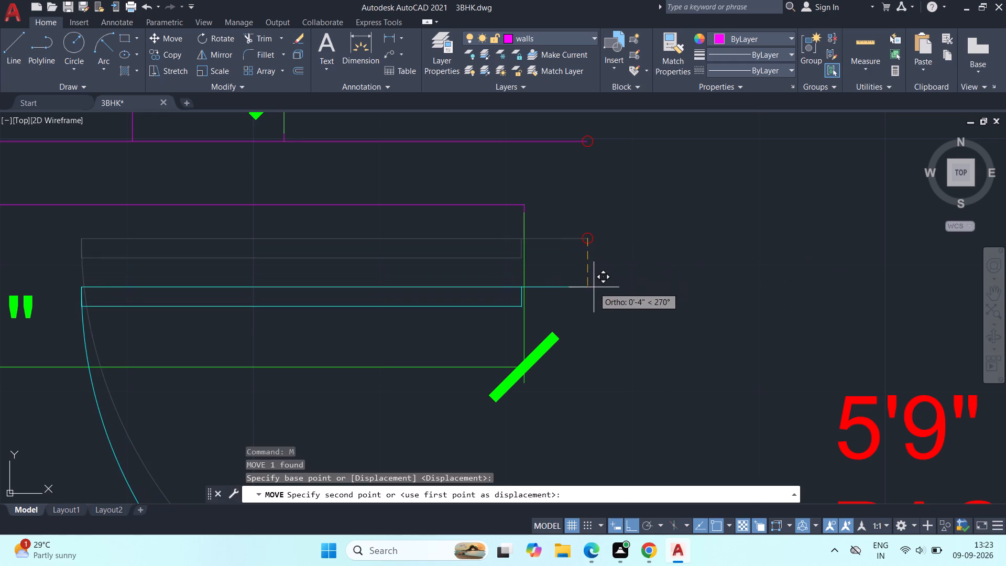
{"action": "left_click", "coordinate": [594, 290]}
{"action": "middle_click_drag", "start_coordinate": [640, 315], "coordinate": [640, 335]}
{"action": "key", "text": "Escape"}
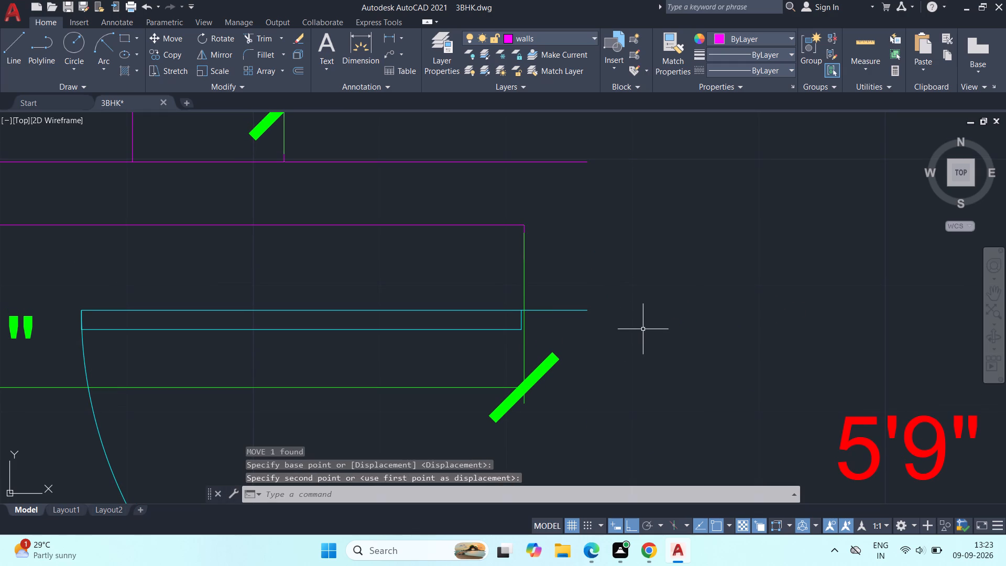
Draw a vertical line about 11 1/2" long from the moved door's outer end up to the end of the staircase-side wall line.
{"action": "type", "text": "L"}
{"action": "key", "text": "space"}
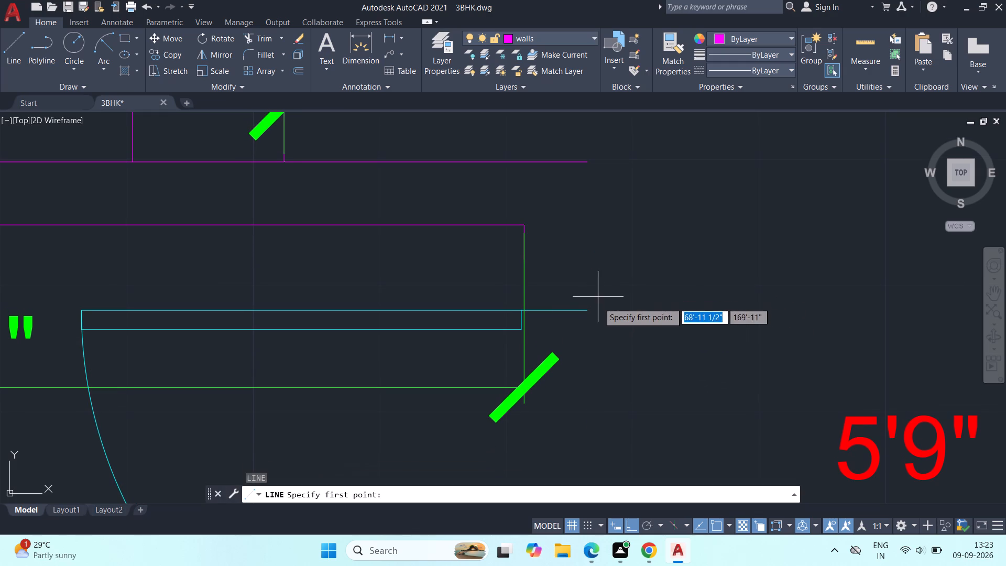
{"action": "left_click", "coordinate": [589, 312]}
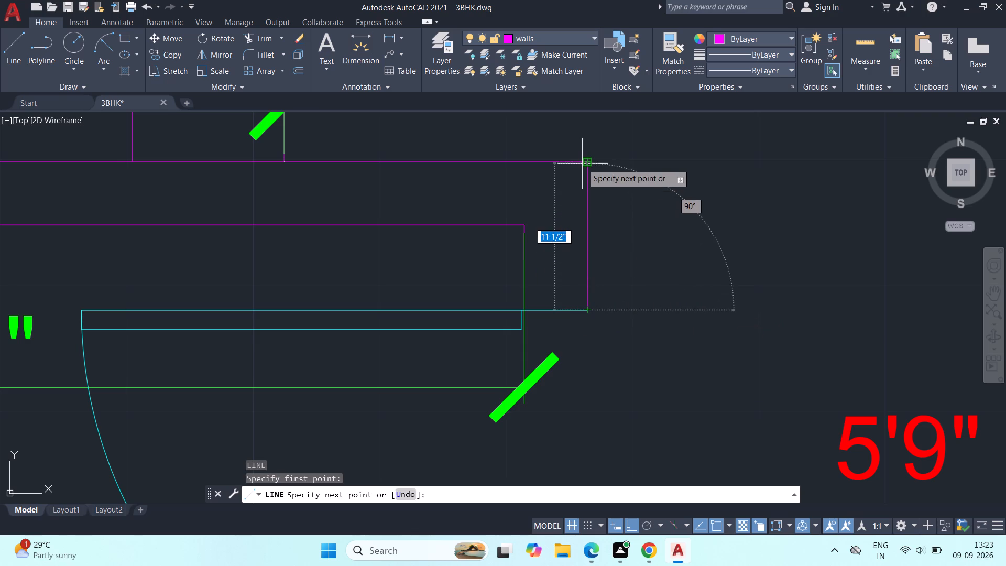
{"action": "left_click", "coordinate": [582, 164]}
{"action": "key", "text": "Escape"}
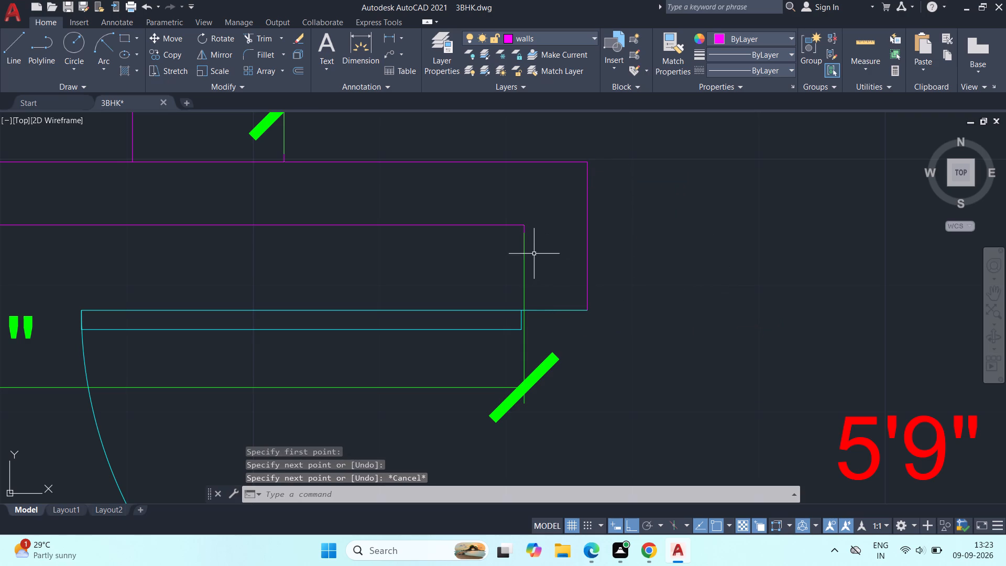
Replace the short vertical line at the kitchen-side wall line's end with one about 7" long running down past the door line.
{"action": "left_click", "coordinate": [523, 228]}
{"action": "key", "text": "Delete"}
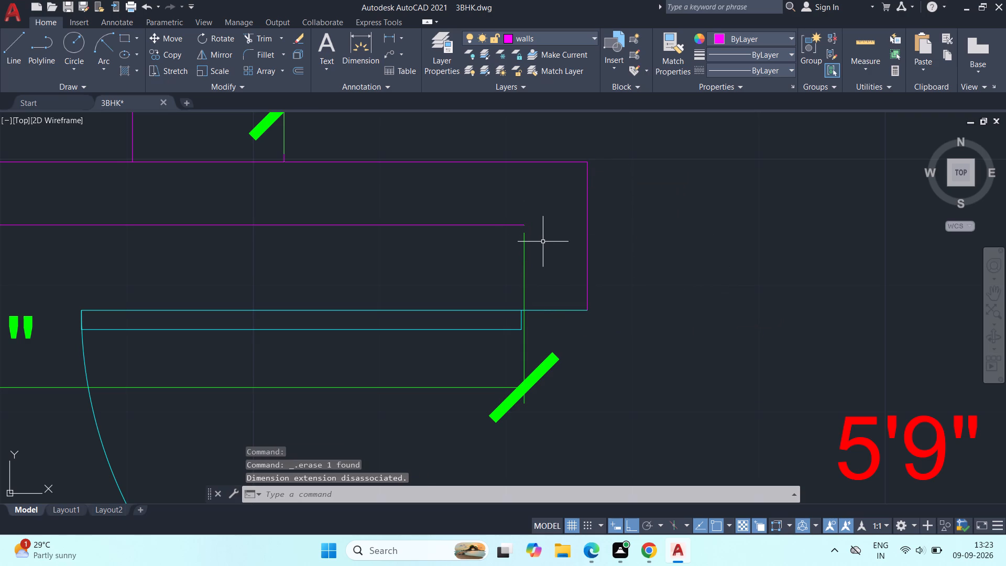
{"action": "type", "text": "L"}
{"action": "key", "text": "space"}
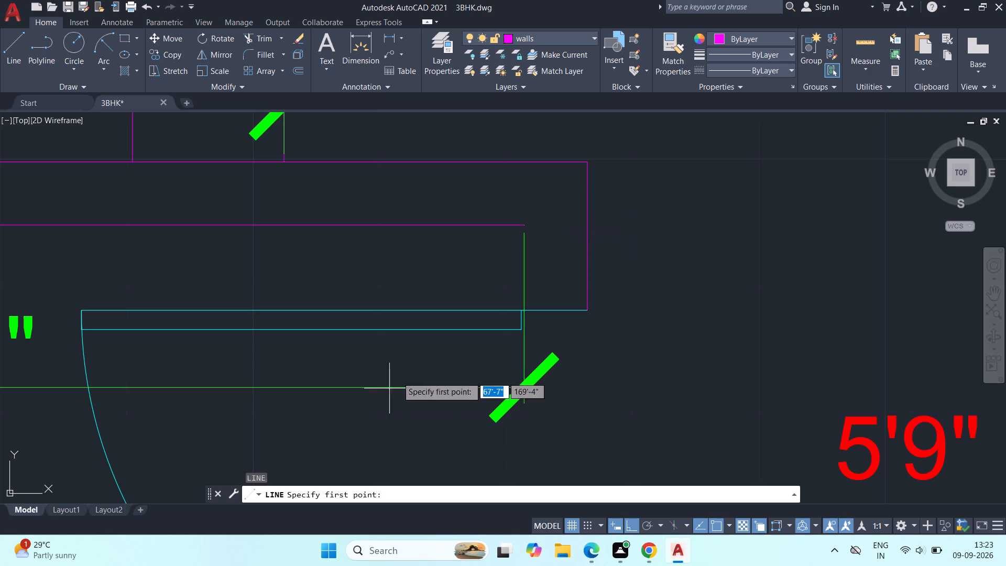
{"action": "scroll", "coordinate": [451, 256], "scroll_direction": "up", "scroll_amount": 1}
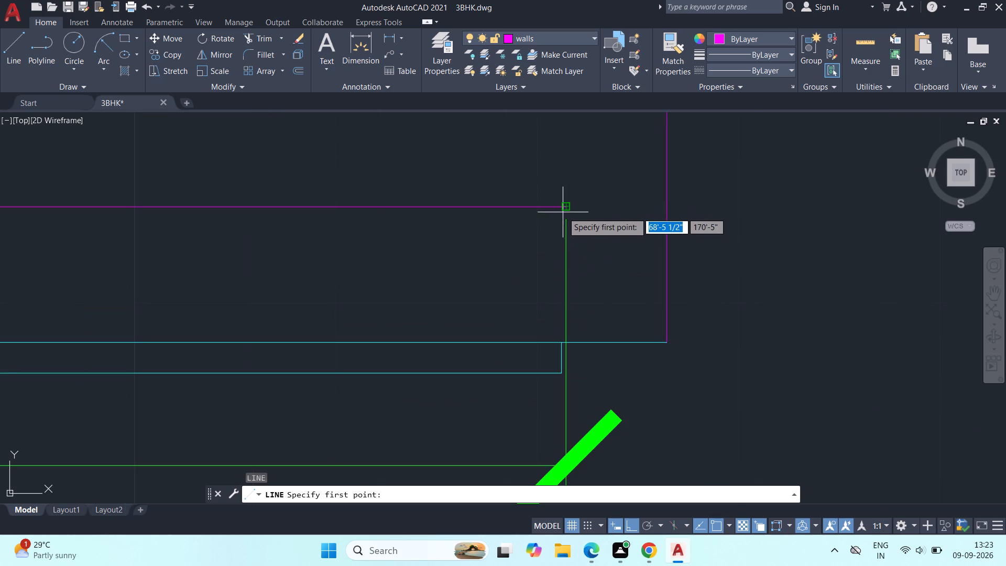
{"action": "left_click", "coordinate": [566, 208]}
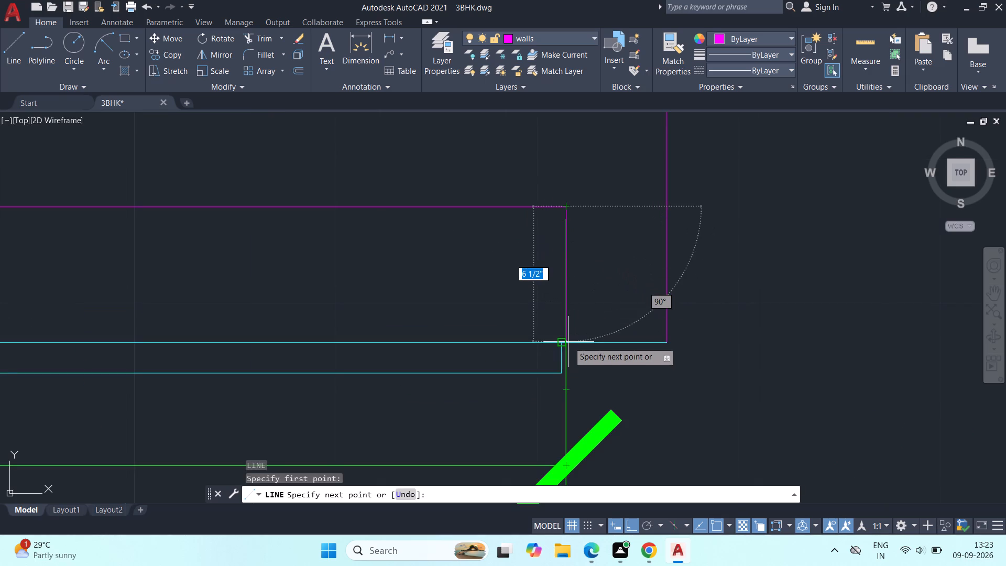
{"action": "scroll", "coordinate": [568, 344], "scroll_direction": "up", "scroll_amount": 4}
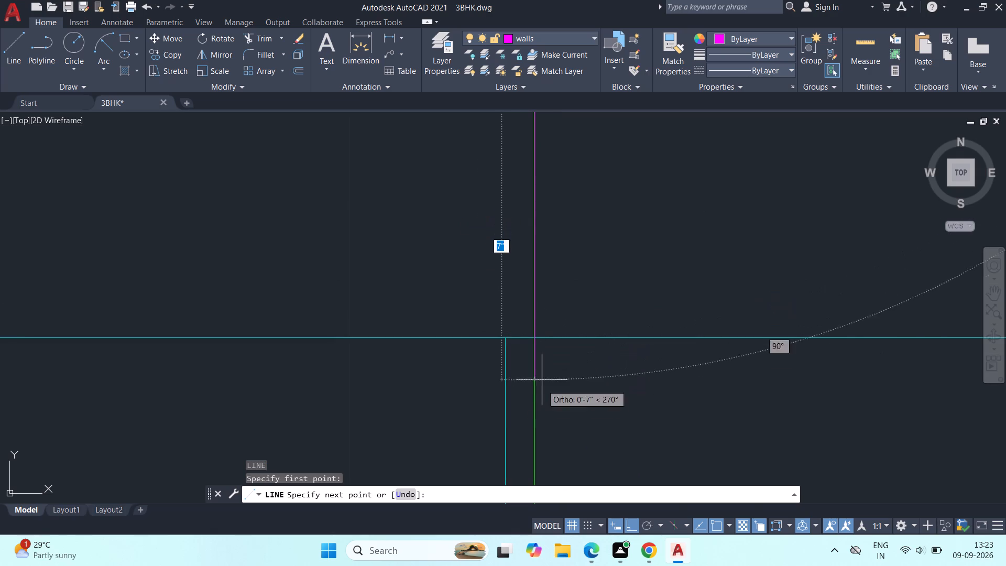
{"action": "left_click", "coordinate": [542, 413]}
{"action": "key", "text": "Escape"}
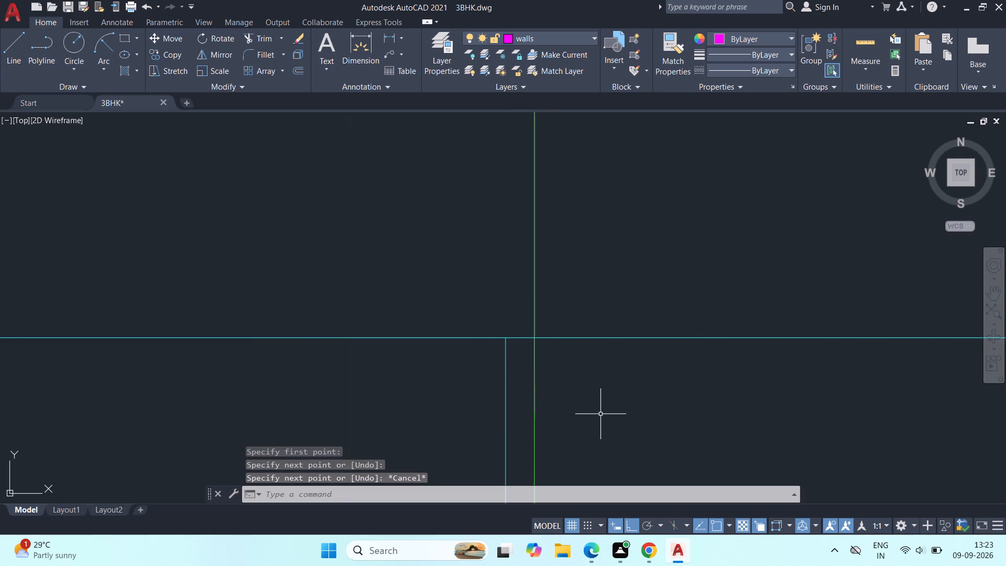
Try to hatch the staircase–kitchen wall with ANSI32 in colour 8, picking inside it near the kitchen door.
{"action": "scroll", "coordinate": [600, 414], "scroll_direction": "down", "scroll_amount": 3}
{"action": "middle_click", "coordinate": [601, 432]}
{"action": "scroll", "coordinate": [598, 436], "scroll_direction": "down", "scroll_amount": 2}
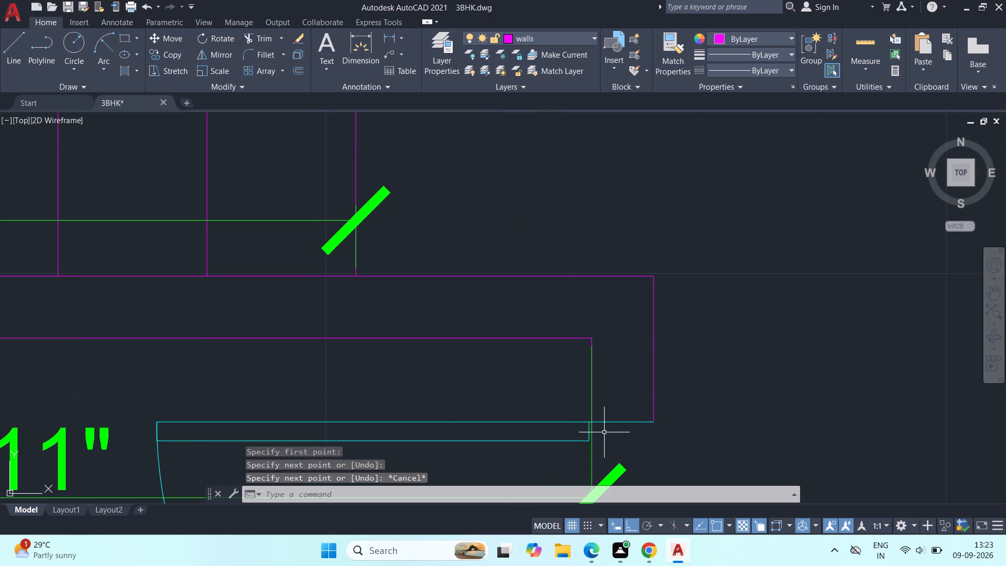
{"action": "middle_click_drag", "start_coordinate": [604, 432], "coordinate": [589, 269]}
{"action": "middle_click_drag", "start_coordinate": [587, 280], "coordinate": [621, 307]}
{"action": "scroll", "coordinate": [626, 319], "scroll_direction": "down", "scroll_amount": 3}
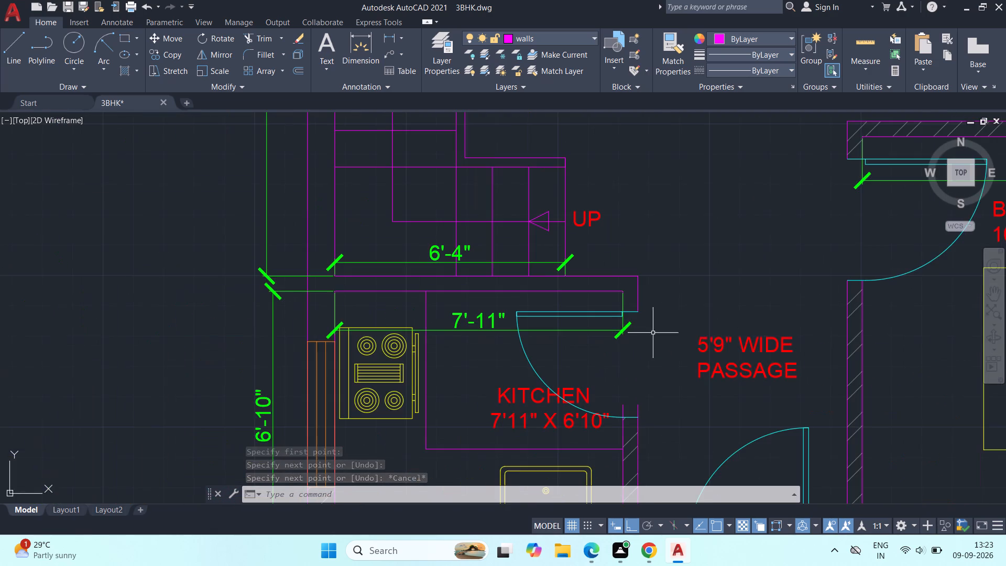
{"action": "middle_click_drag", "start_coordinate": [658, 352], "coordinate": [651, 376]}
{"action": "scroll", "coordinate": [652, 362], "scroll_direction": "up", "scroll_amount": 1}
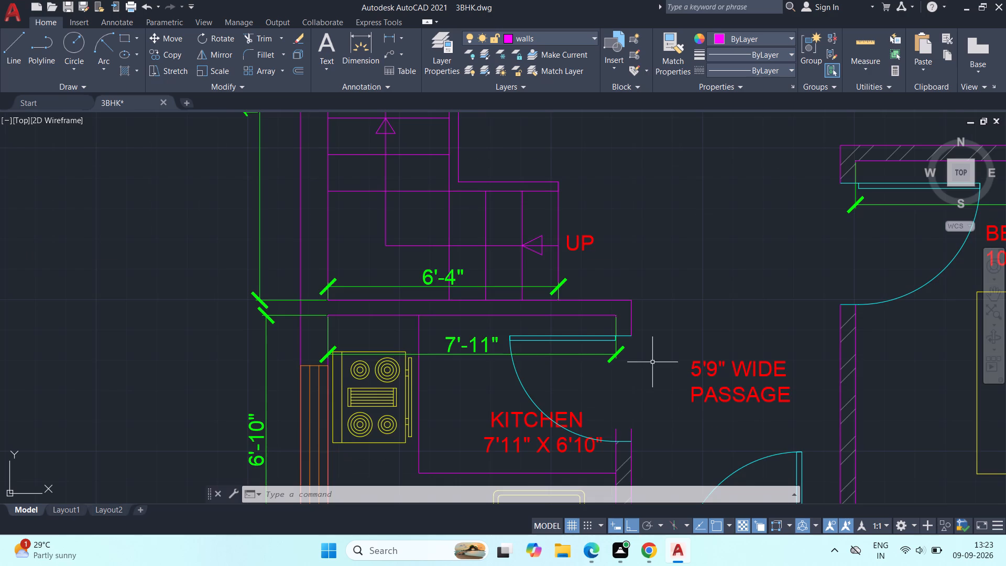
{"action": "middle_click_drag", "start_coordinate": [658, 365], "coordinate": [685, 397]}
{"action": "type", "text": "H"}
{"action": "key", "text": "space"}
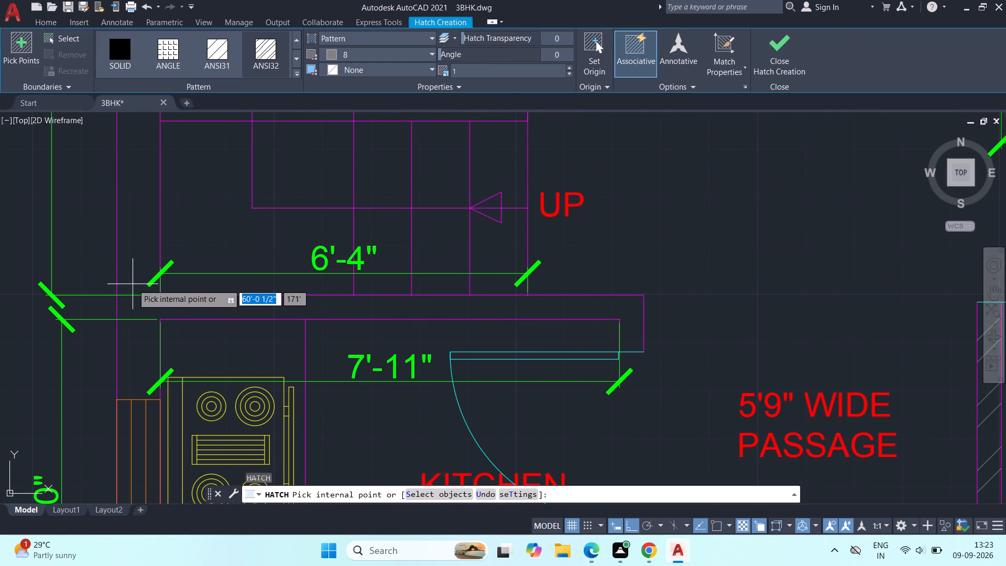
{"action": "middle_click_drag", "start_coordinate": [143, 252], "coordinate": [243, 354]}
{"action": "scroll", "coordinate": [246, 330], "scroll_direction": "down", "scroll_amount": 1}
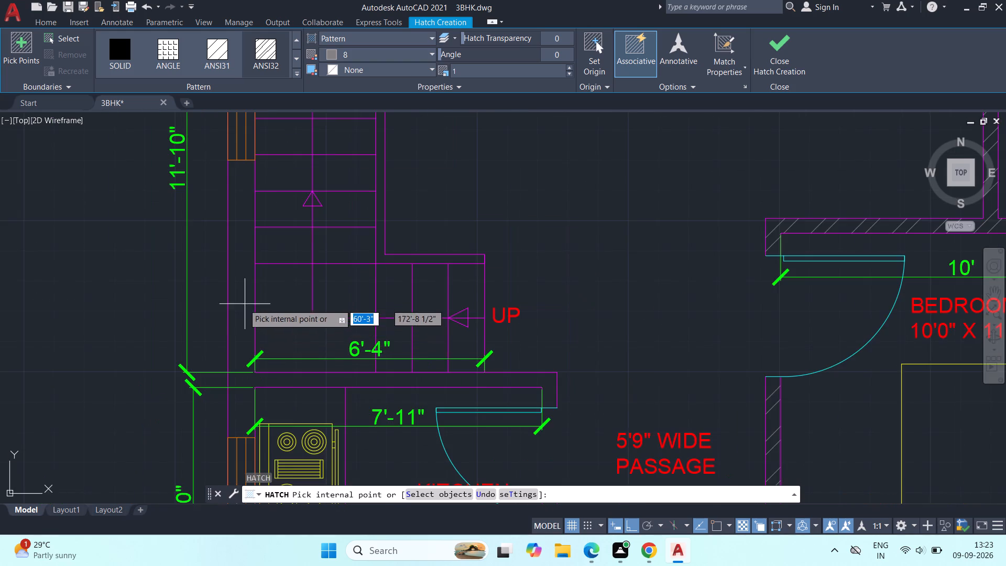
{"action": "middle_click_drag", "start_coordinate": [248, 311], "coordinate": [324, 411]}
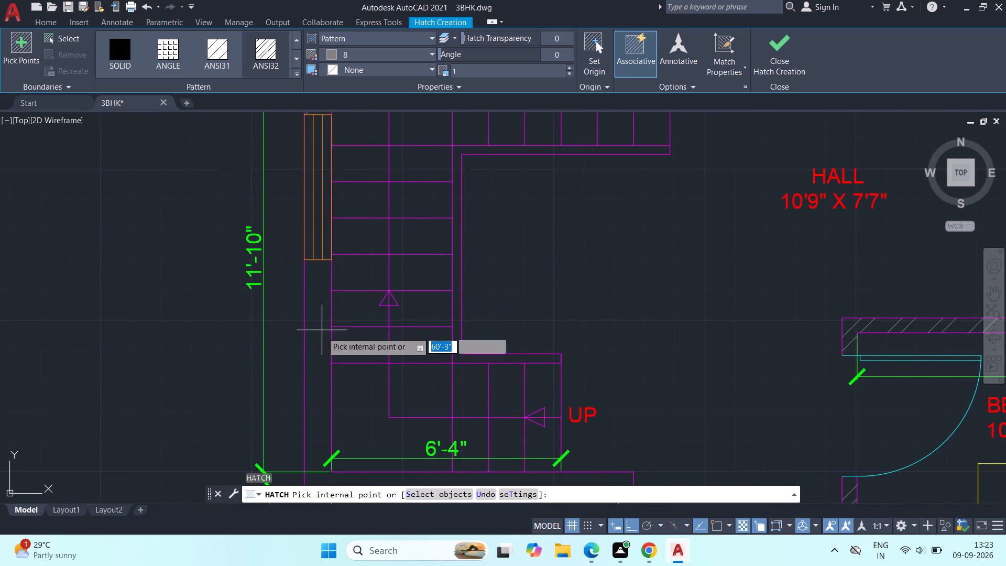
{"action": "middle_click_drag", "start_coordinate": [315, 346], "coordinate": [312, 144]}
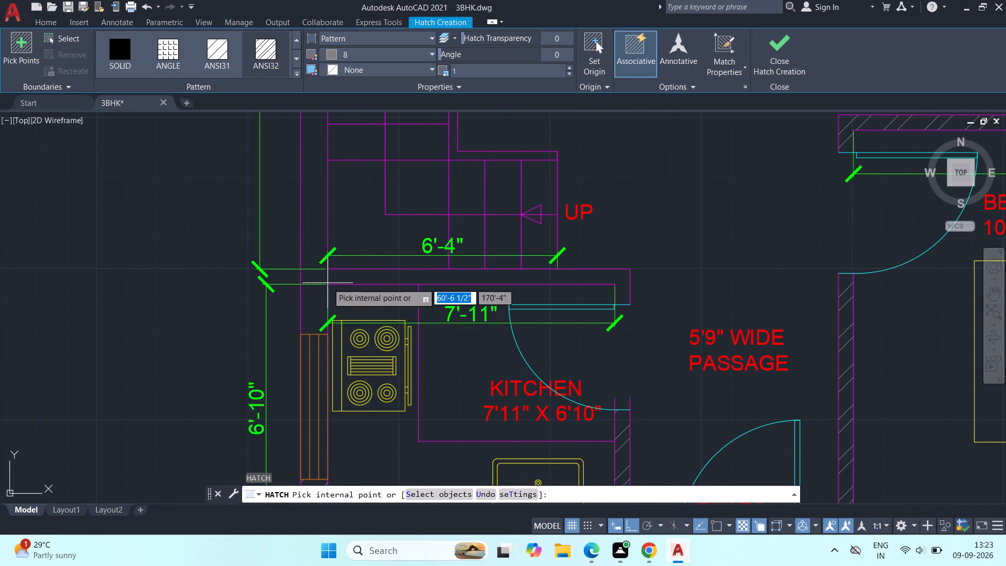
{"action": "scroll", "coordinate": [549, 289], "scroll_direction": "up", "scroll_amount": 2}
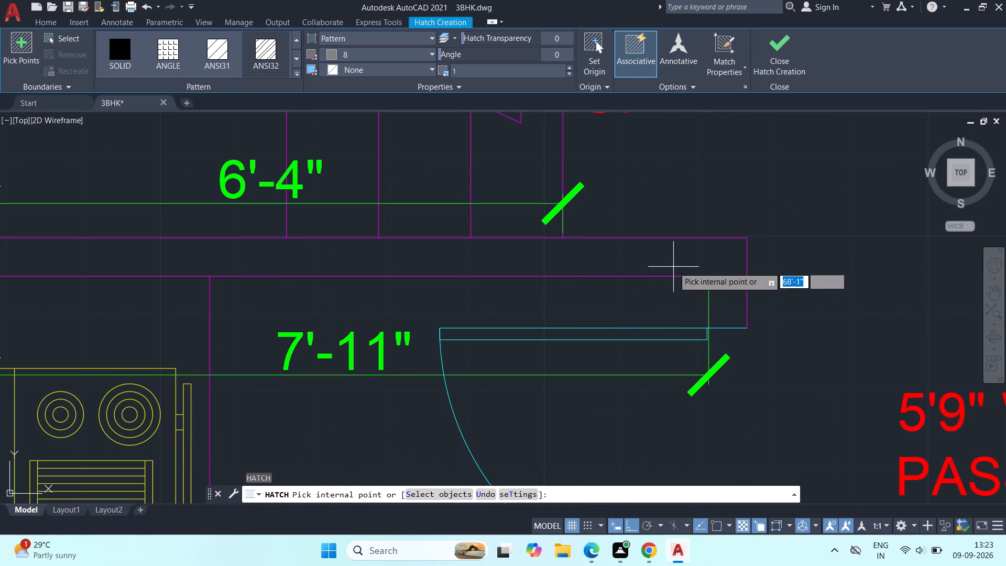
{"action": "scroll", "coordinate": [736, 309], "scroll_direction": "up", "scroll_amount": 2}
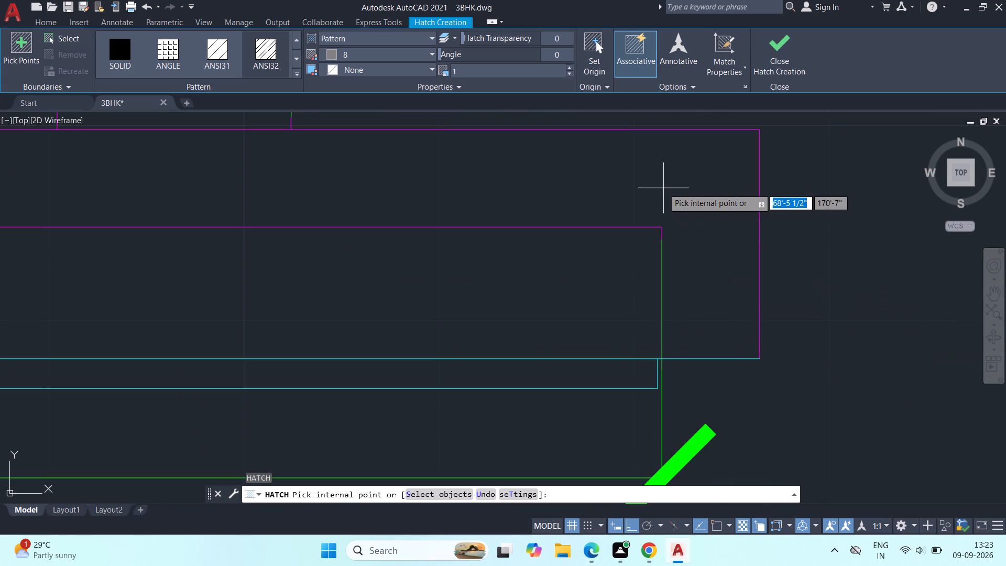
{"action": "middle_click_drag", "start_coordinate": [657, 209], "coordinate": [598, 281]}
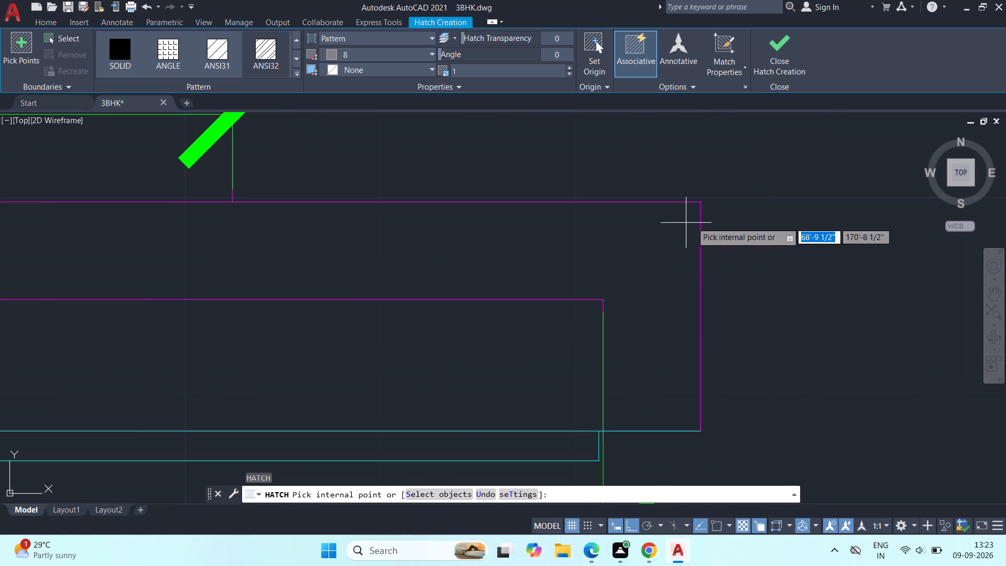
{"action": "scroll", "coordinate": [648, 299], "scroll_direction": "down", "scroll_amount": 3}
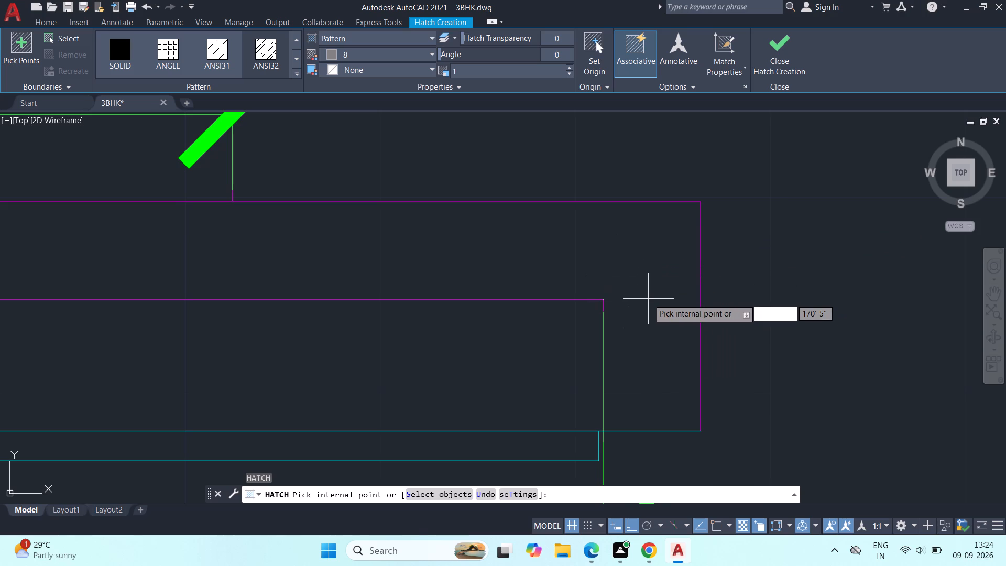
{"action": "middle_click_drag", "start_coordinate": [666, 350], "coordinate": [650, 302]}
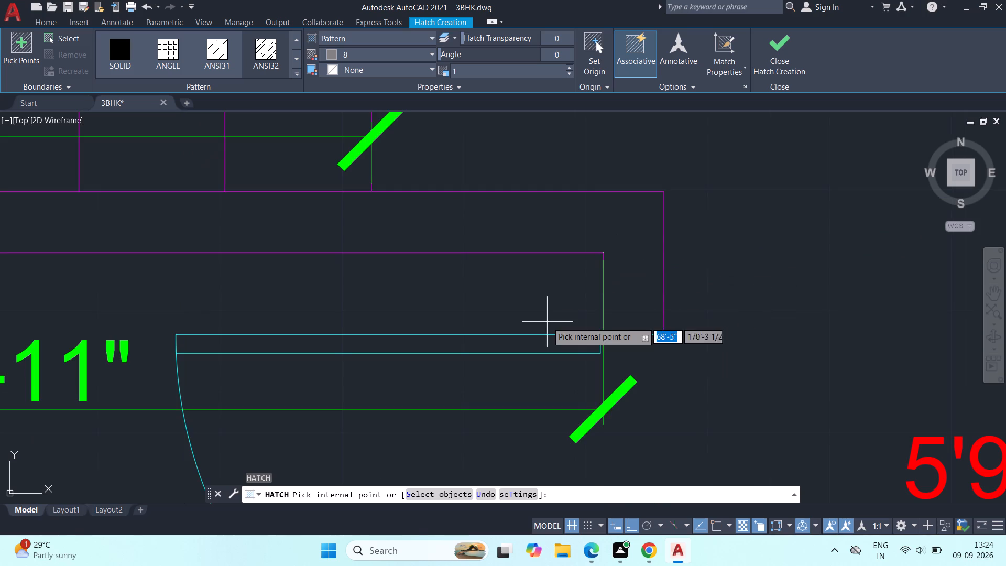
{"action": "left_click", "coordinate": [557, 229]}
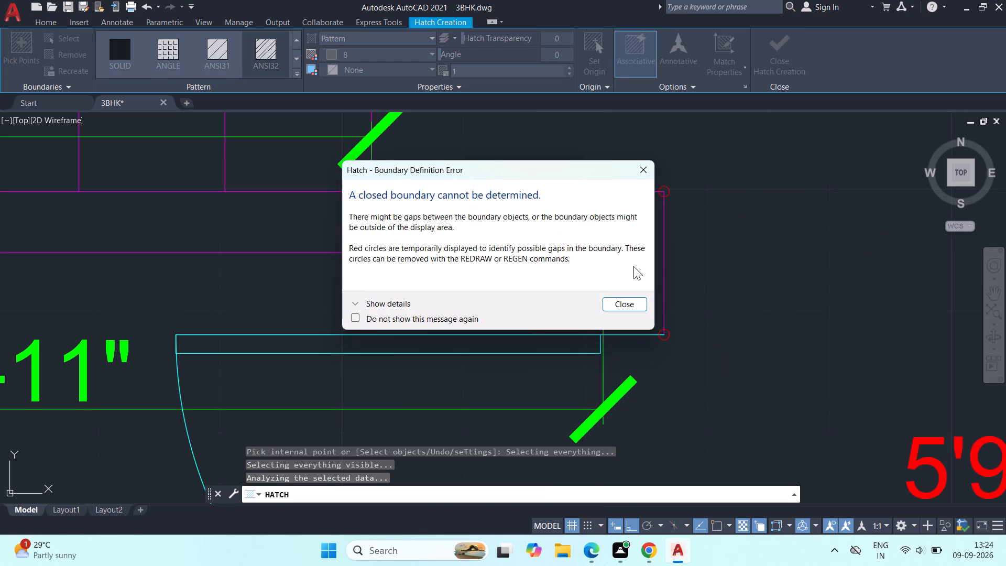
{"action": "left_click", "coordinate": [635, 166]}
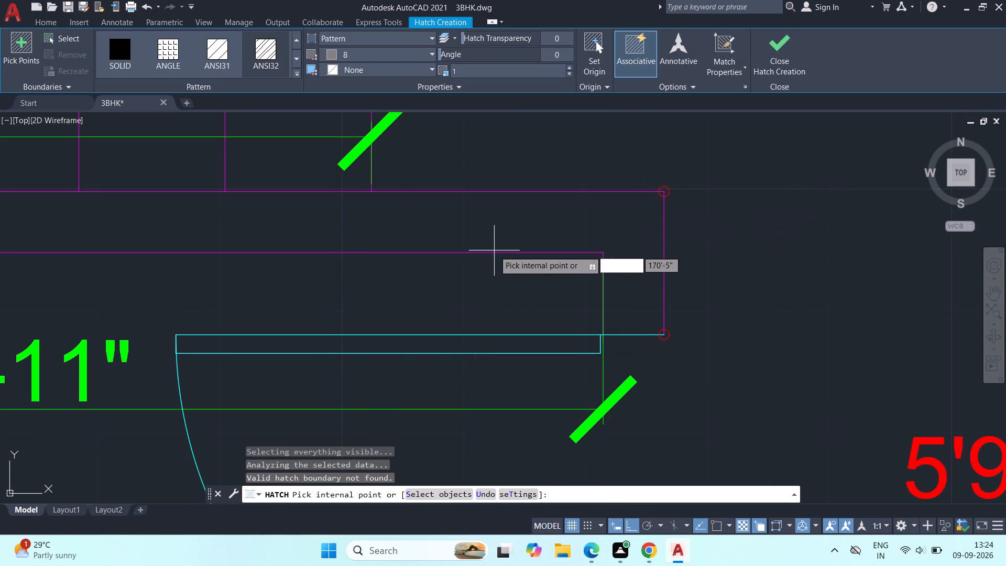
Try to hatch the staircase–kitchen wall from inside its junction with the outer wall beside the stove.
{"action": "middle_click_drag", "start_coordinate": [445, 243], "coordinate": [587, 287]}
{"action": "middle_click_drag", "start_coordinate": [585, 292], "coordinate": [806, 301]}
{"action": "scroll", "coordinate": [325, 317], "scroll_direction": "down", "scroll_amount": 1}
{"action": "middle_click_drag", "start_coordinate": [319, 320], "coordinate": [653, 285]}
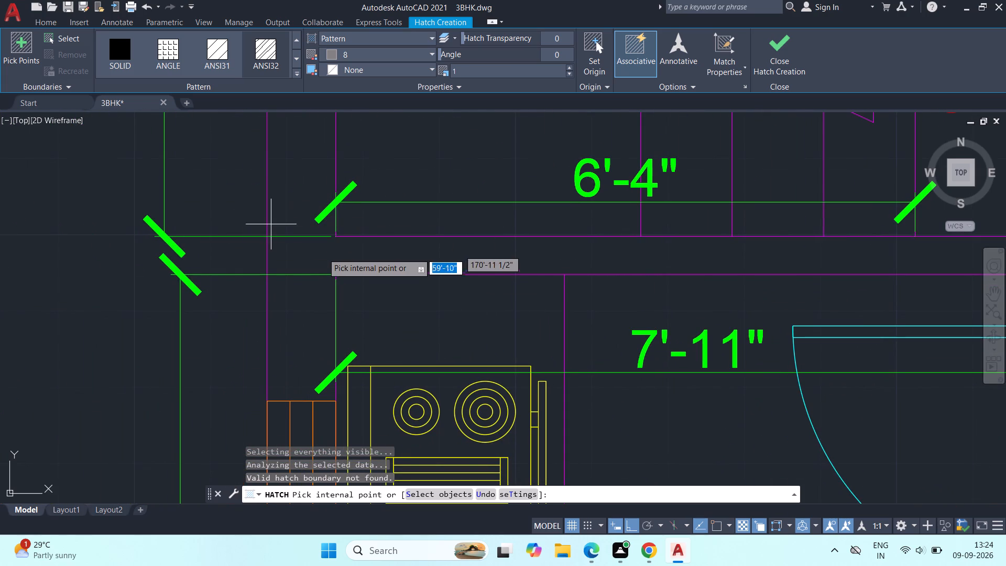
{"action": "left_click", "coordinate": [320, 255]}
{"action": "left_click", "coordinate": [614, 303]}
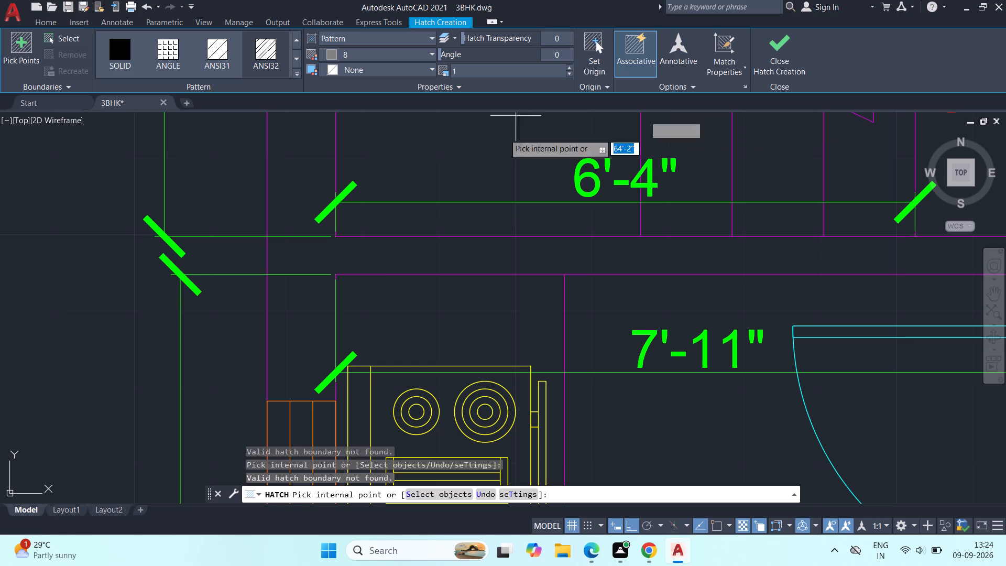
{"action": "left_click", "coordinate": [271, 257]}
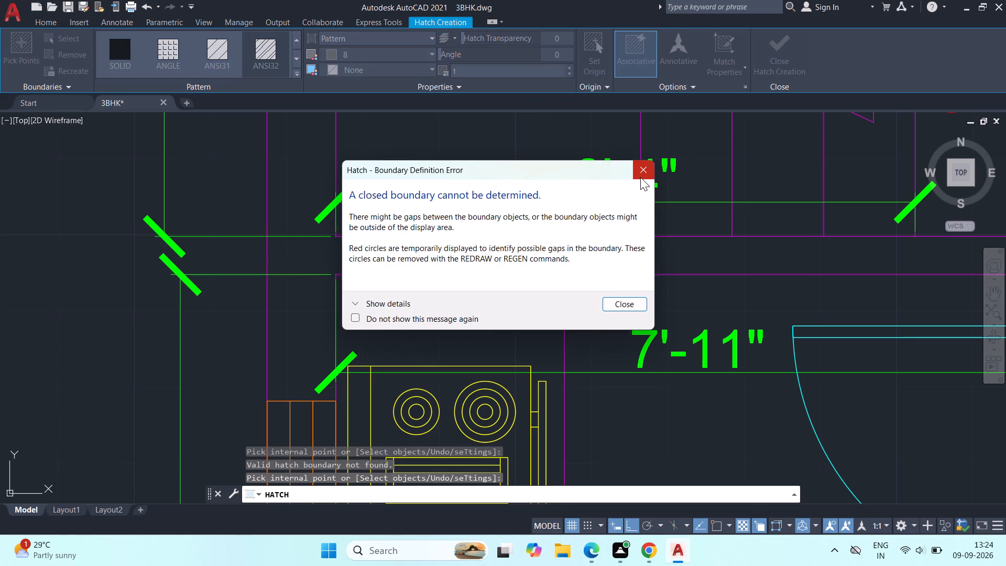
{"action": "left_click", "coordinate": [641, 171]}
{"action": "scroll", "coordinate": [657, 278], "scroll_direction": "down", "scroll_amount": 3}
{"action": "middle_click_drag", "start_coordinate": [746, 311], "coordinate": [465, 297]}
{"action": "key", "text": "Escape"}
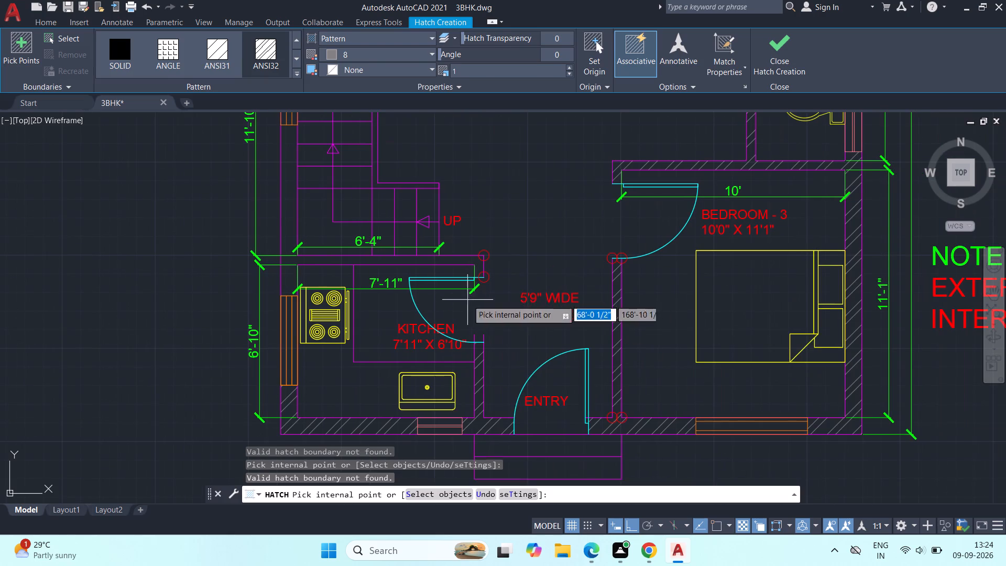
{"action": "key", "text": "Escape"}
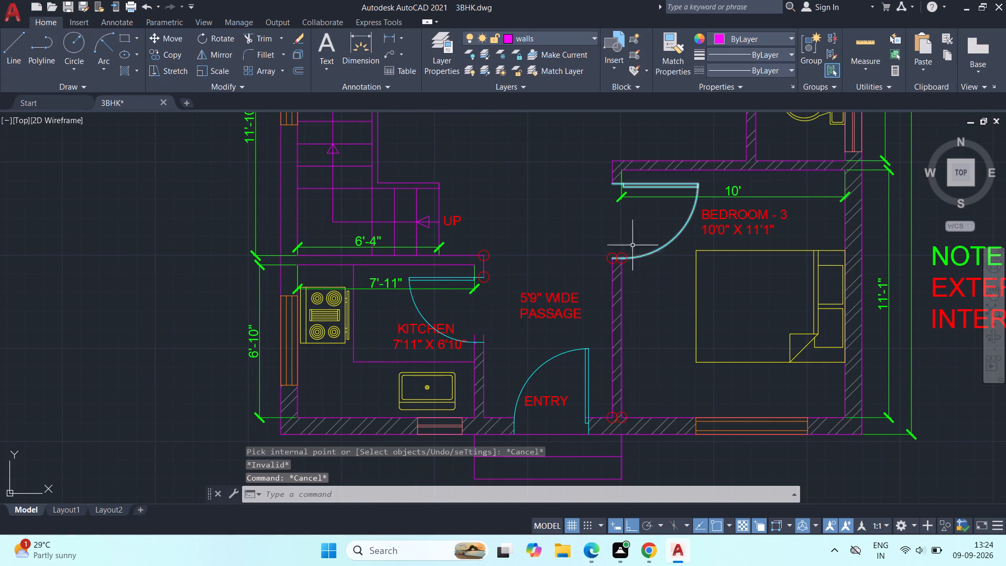
Examine the wall boundary ends at the Bedroom-3 door and at the kitchen door for gaps.
{"action": "middle_click_drag", "start_coordinate": [595, 236], "coordinate": [480, 486]}
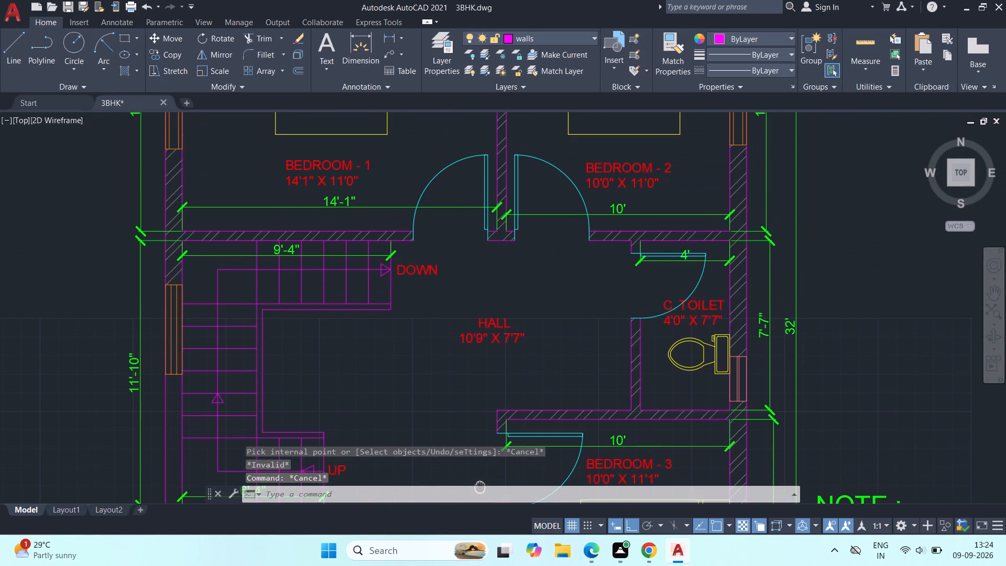
{"action": "middle_click_drag", "start_coordinate": [480, 486], "coordinate": [496, 215]}
{"action": "scroll", "coordinate": [517, 239], "scroll_direction": "up", "scroll_amount": 7}
{"action": "middle_click_drag", "start_coordinate": [549, 255], "coordinate": [564, 362]}
{"action": "scroll", "coordinate": [564, 362], "scroll_direction": "up", "scroll_amount": 1}
{"action": "key", "text": "Escape"}
{"action": "scroll", "coordinate": [298, 254], "scroll_direction": "down", "scroll_amount": 3}
{"action": "middle_click_drag", "start_coordinate": [297, 287], "coordinate": [312, 287]}
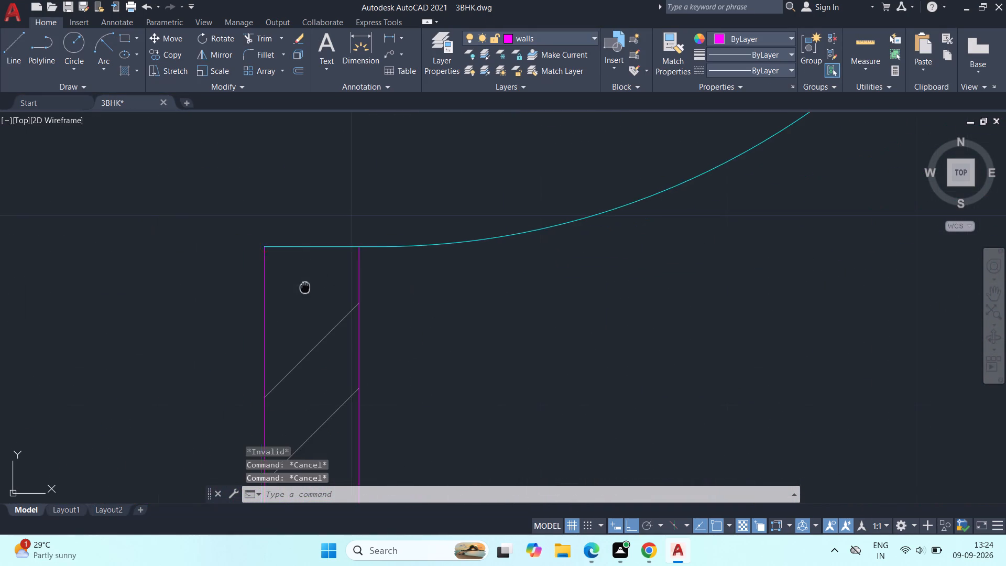
{"action": "middle_click_drag", "start_coordinate": [312, 287], "coordinate": [999, 326]}
{"action": "scroll", "coordinate": [420, 325], "scroll_direction": "down", "scroll_amount": 3}
{"action": "middle_click_drag", "start_coordinate": [380, 359], "coordinate": [740, 230]}
{"action": "scroll", "coordinate": [660, 241], "scroll_direction": "up", "scroll_amount": 2}
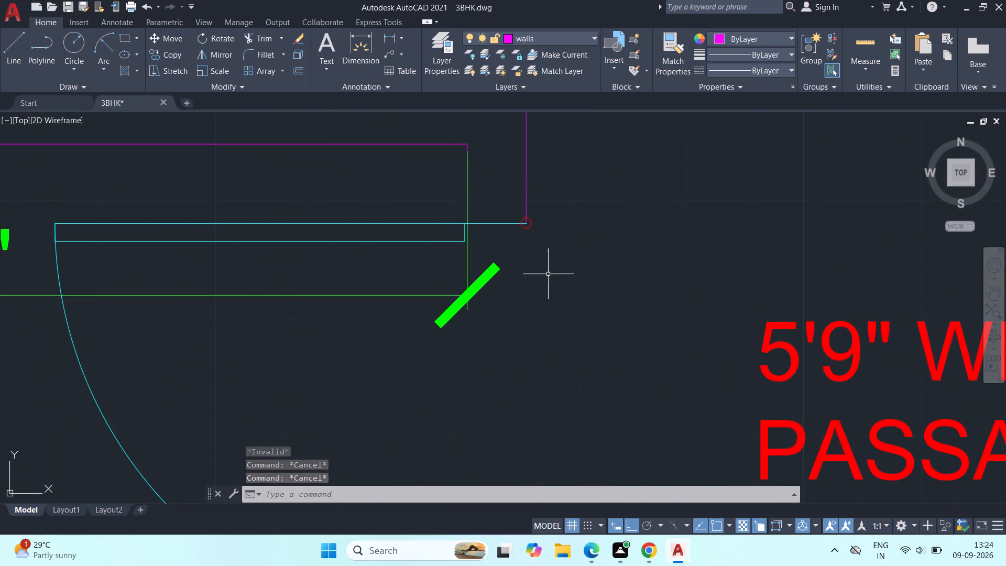
{"action": "scroll", "coordinate": [499, 257], "scroll_direction": "up", "scroll_amount": 1}
{"action": "middle_click_drag", "start_coordinate": [499, 257], "coordinate": [517, 320]}
{"action": "key", "text": "Escape"}
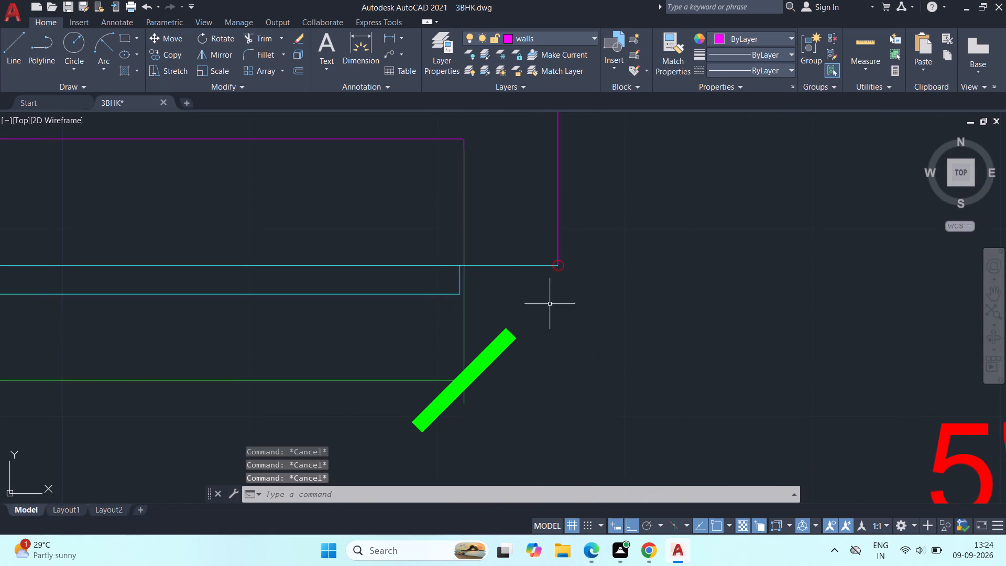
{"action": "key", "text": "Escape"}
{"action": "left_click", "coordinate": [639, 267]}
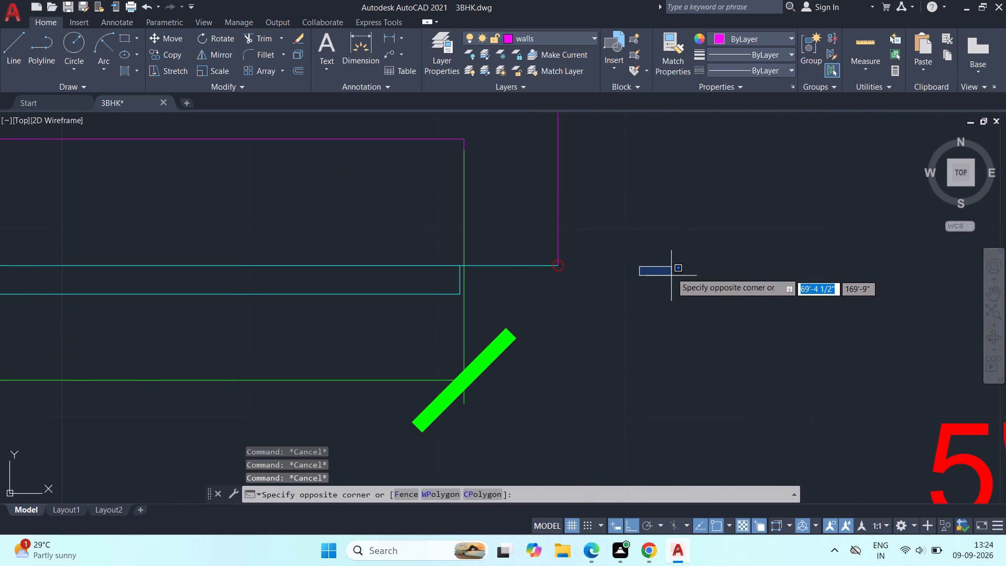
{"action": "right_click", "coordinate": [670, 273]}
{"action": "left_click", "coordinate": [666, 240]}
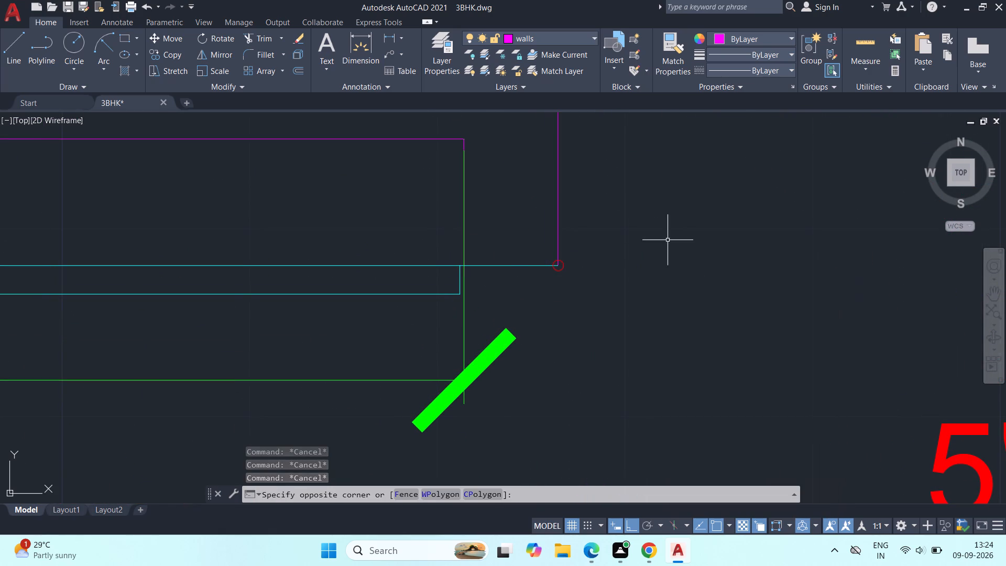
{"action": "middle_click_drag", "start_coordinate": [655, 236], "coordinate": [651, 354]}
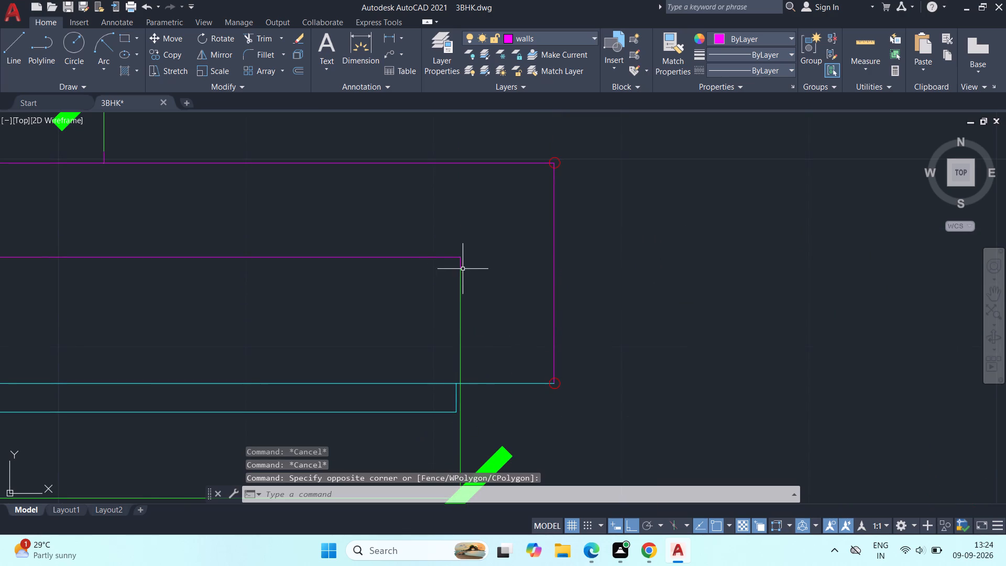
Trim the part of the short vertical kitchen-side wall line that overshoots the kitchen door line.
{"action": "left_click", "coordinate": [460, 265]}
{"action": "middle_click_drag", "start_coordinate": [475, 306], "coordinate": [479, 234]}
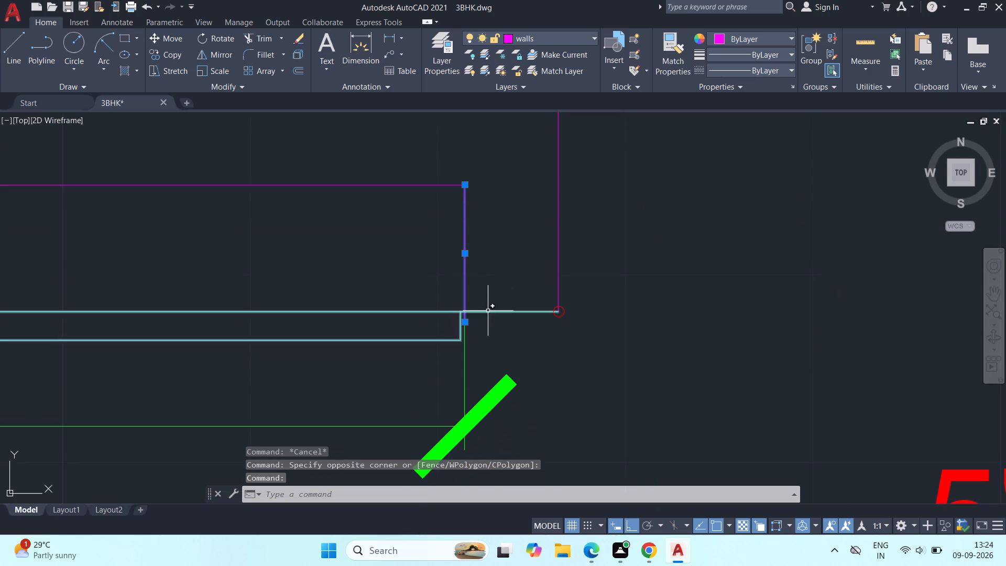
{"action": "scroll", "coordinate": [489, 314], "scroll_direction": "up", "scroll_amount": 2}
{"action": "key", "text": "Escape"}
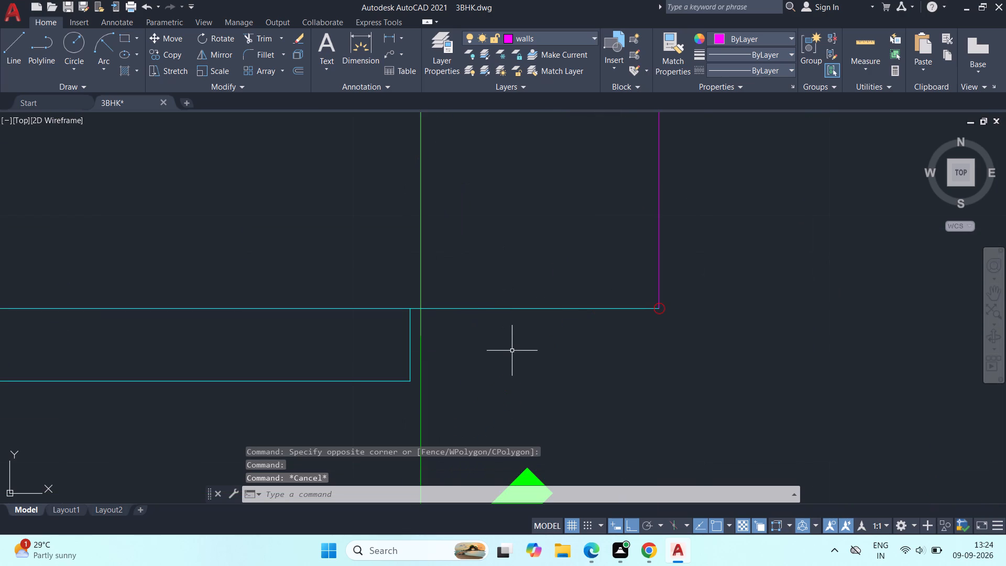
{"action": "type", "text": "TR"}
{"action": "key", "text": "space"}
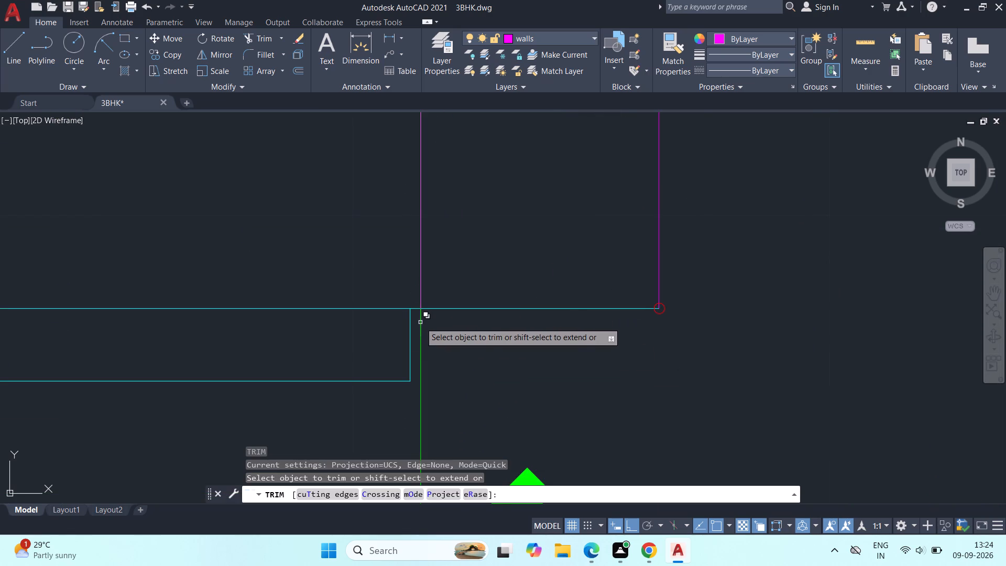
{"action": "left_click", "coordinate": [420, 322]}
{"action": "left_click", "coordinate": [465, 371]}
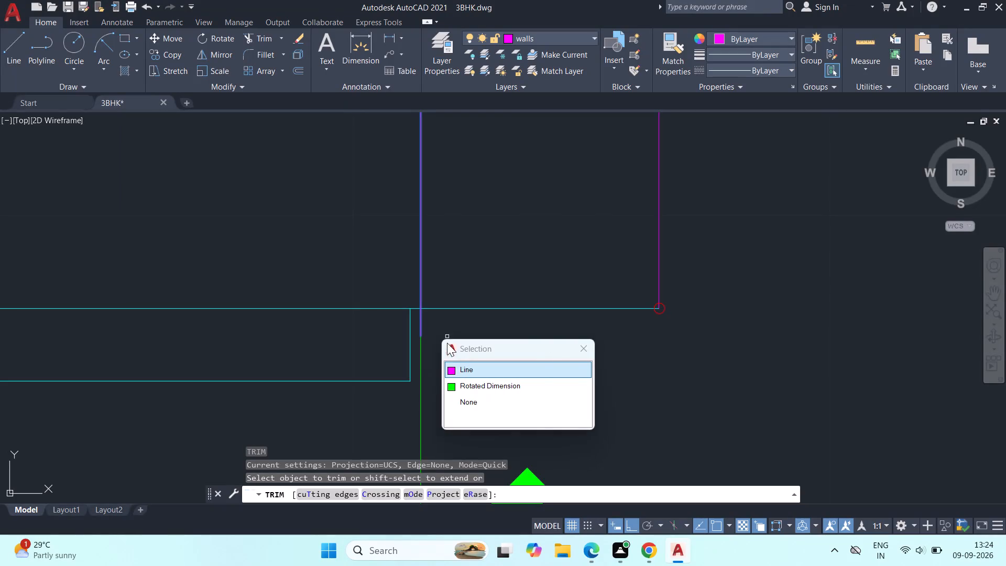
{"action": "left_click", "coordinate": [454, 369]}
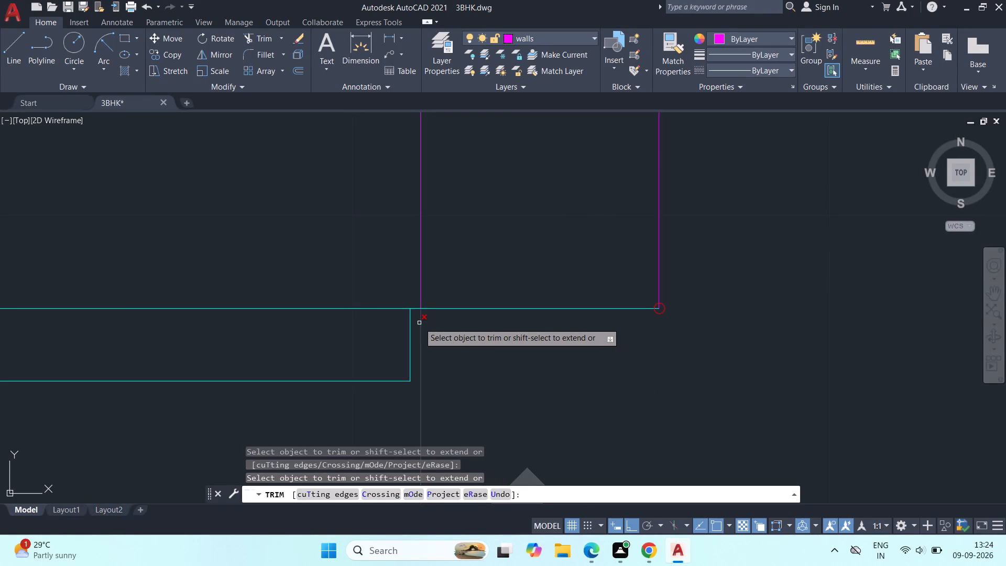
{"action": "scroll", "coordinate": [452, 338], "scroll_direction": "down", "scroll_amount": 2}
{"action": "middle_click_drag", "start_coordinate": [467, 349], "coordinate": [487, 289]}
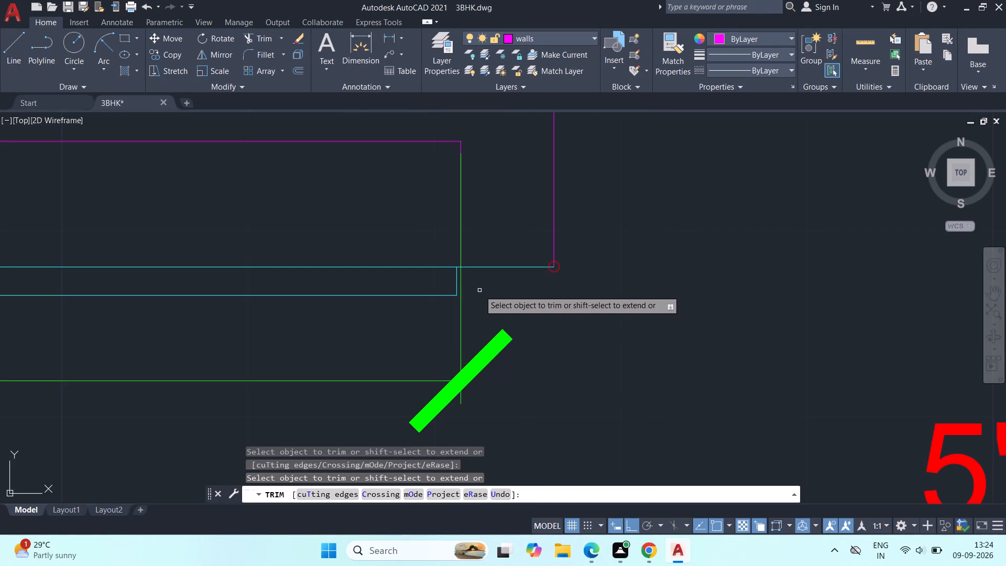
{"action": "key", "text": "Escape"}
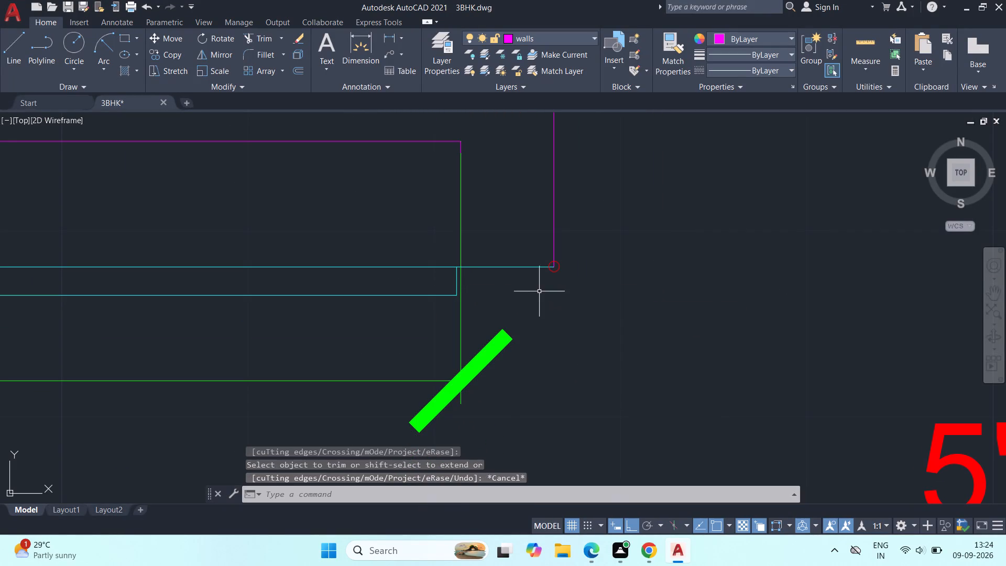
{"action": "key", "text": "Escape"}
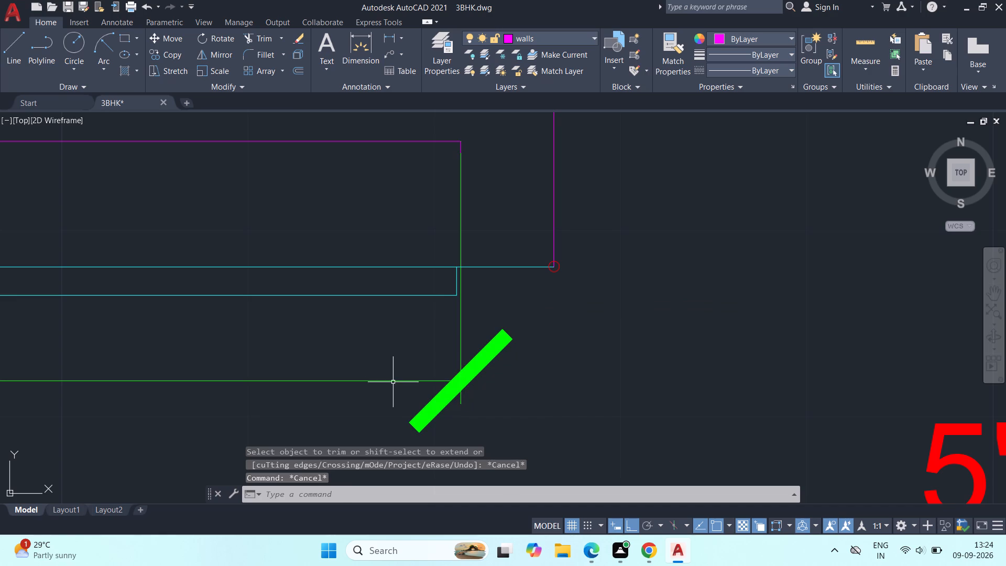
Delete the 7'-11" dimension across the kitchen.
{"action": "left_click", "coordinate": [393, 383]}
{"action": "left_click", "coordinate": [378, 378]}
{"action": "key", "text": "Delete"}
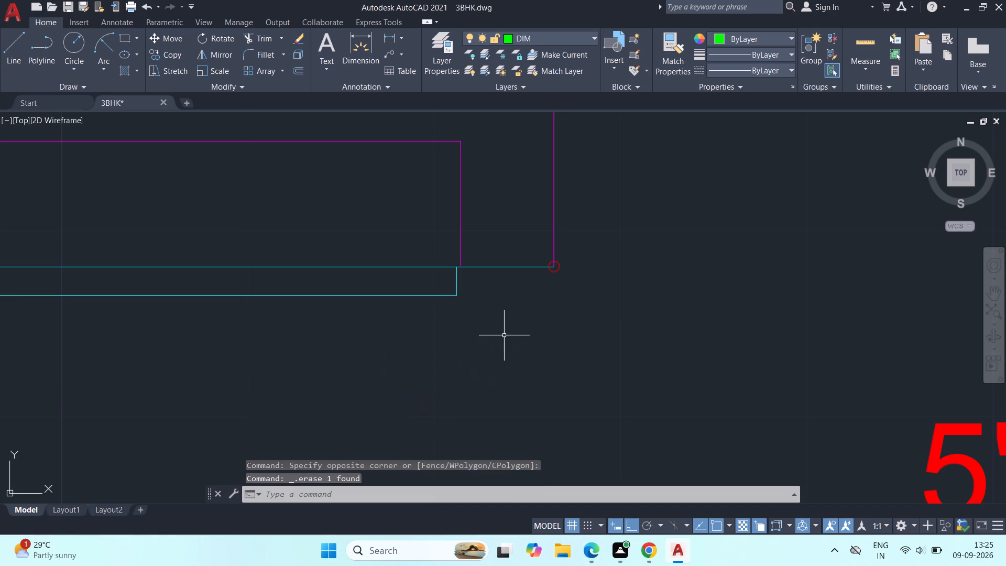
Delete the vertical line closing the end of the staircase–kitchen wall beside the kitchen door.
{"action": "middle_click_drag", "start_coordinate": [517, 342], "coordinate": [540, 361]}
{"action": "scroll", "coordinate": [539, 359], "scroll_direction": "down", "scroll_amount": 2}
{"action": "middle_click_drag", "start_coordinate": [543, 357], "coordinate": [622, 381]}
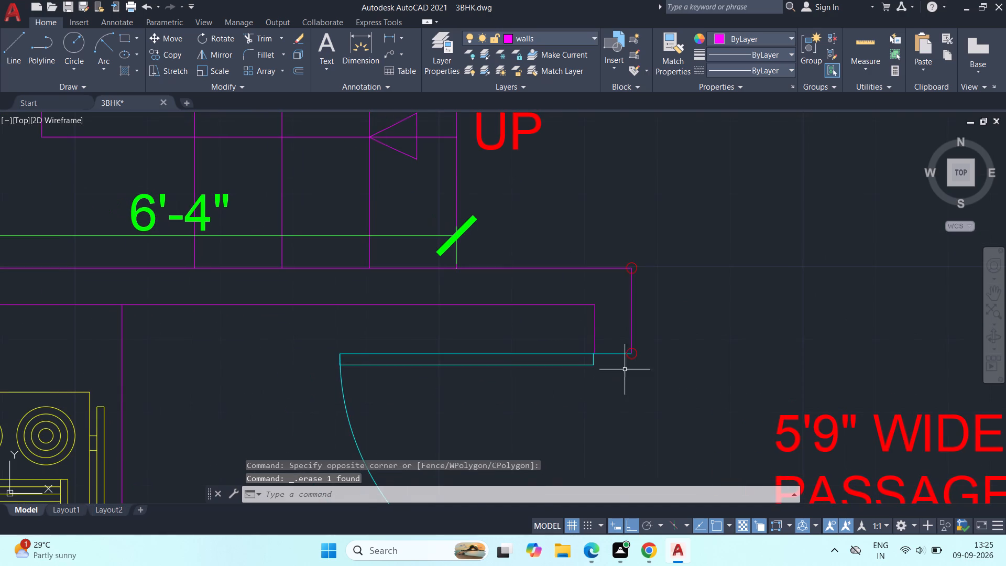
{"action": "scroll", "coordinate": [643, 278], "scroll_direction": "up", "scroll_amount": 2}
{"action": "left_click", "coordinate": [619, 307]}
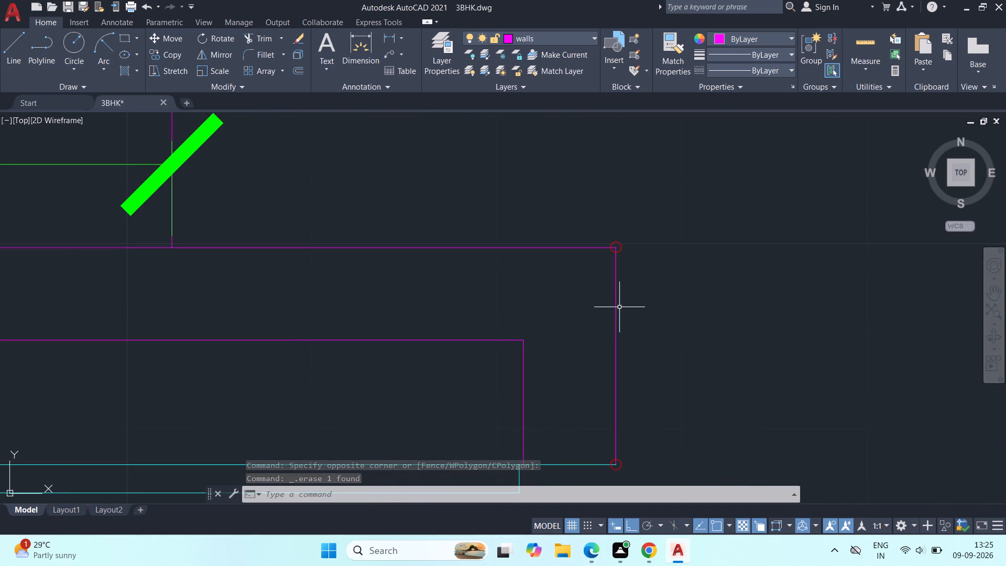
{"action": "left_click", "coordinate": [610, 303]}
{"action": "key", "text": "Delete"}
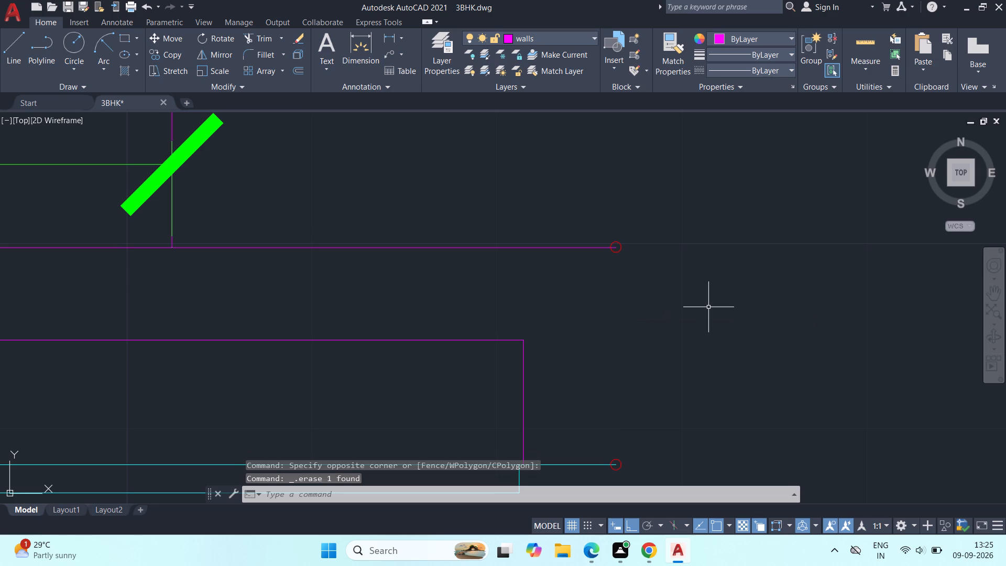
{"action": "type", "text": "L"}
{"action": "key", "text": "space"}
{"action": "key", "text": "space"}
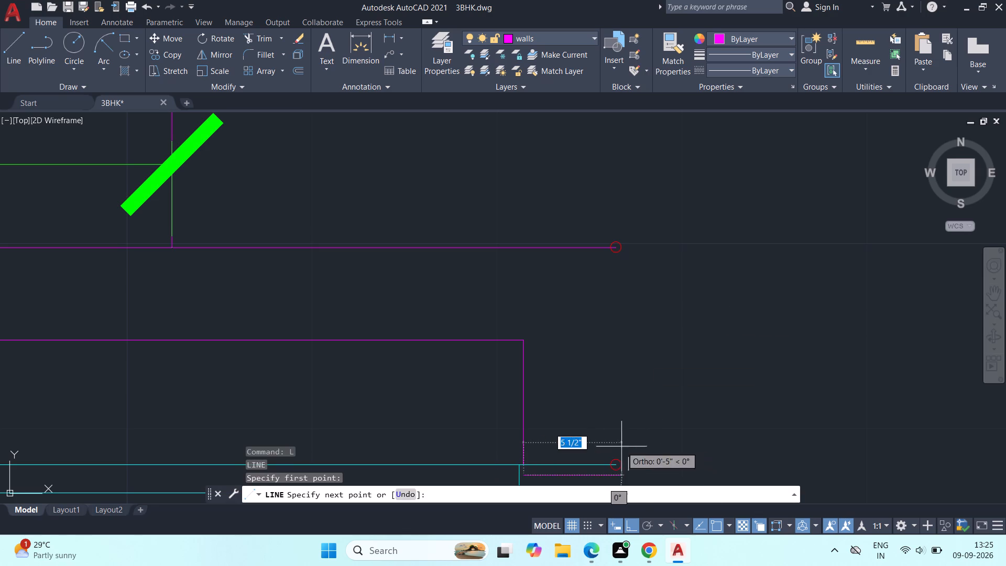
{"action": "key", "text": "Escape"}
Draw a vertical line from the outer end of the kitchen door line up past the staircase–kitchen wall's upper line.
{"action": "type", "text": "L"}
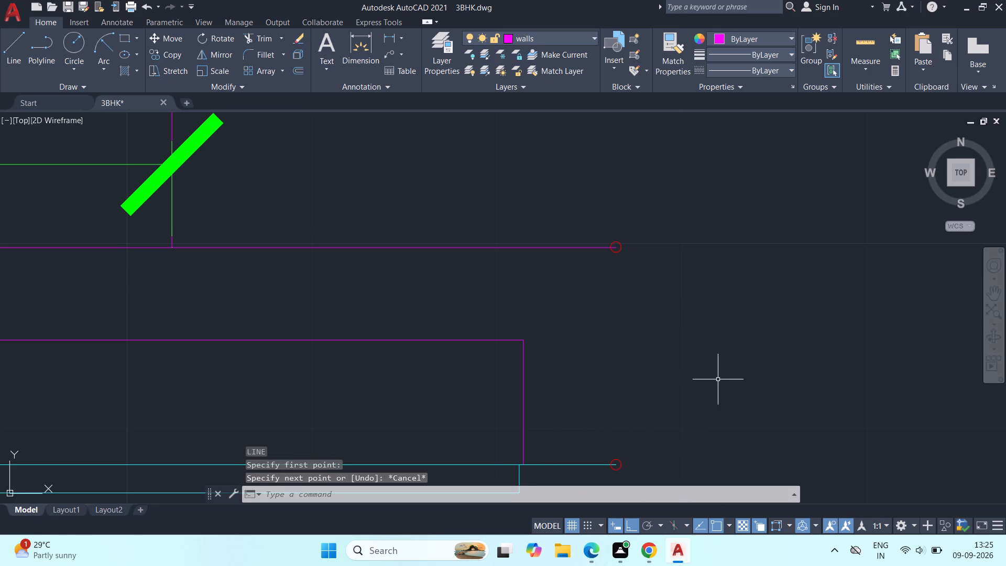
{"action": "key", "text": "space"}
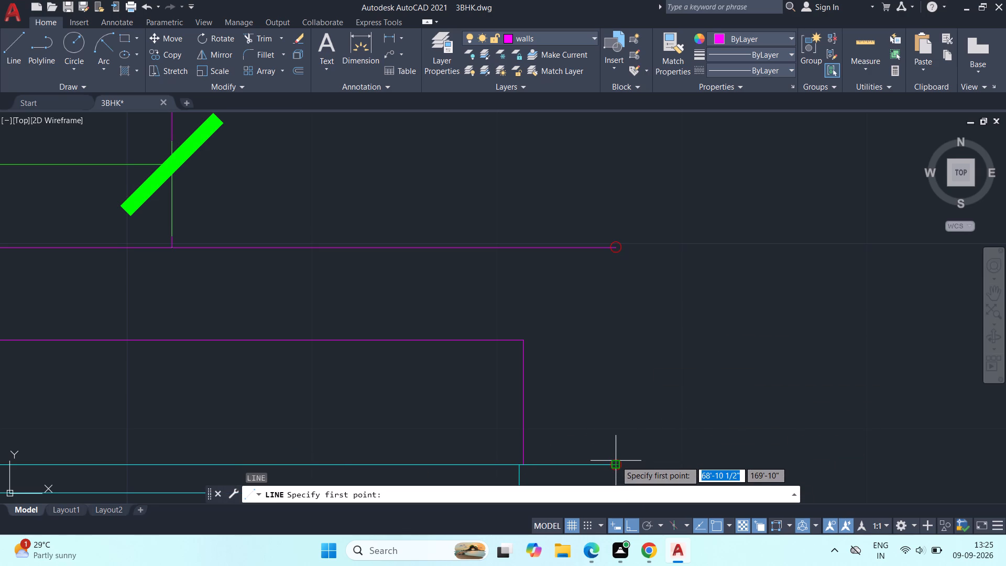
{"action": "scroll", "coordinate": [616, 467], "scroll_direction": "up", "scroll_amount": 3}
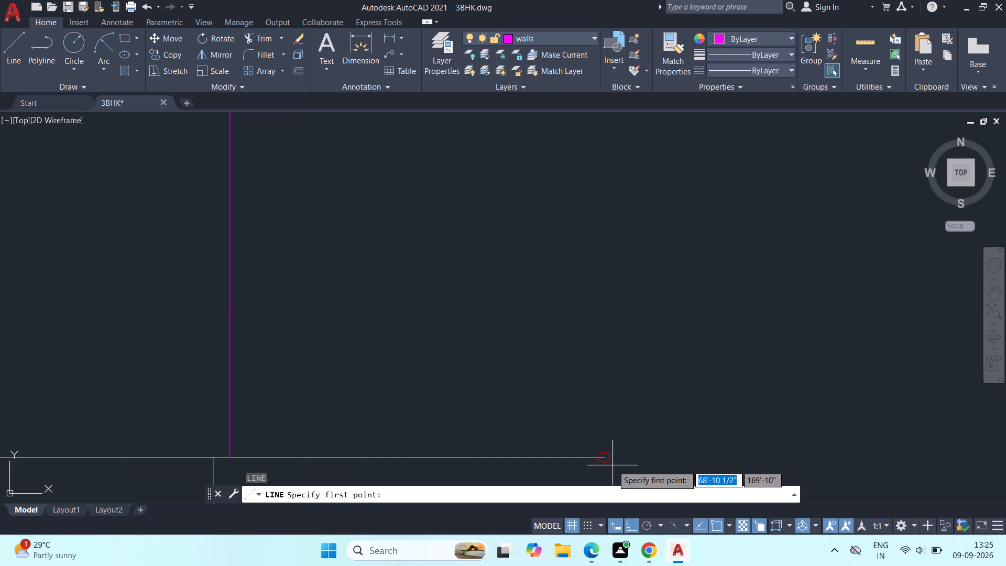
{"action": "scroll", "coordinate": [600, 465], "scroll_direction": "up", "scroll_amount": 3}
{"action": "left_click", "coordinate": [624, 439]}
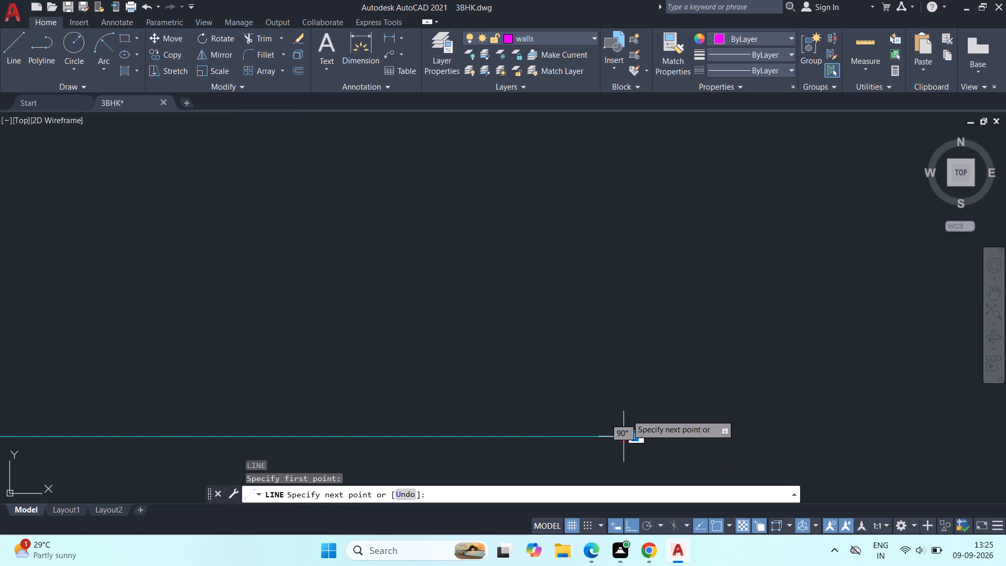
{"action": "middle_click_drag", "start_coordinate": [631, 180], "coordinate": [634, 345]}
{"action": "scroll", "coordinate": [634, 346], "scroll_direction": "down", "scroll_amount": 7}
{"action": "middle_click_drag", "start_coordinate": [630, 232], "coordinate": [620, 312]}
{"action": "left_click", "coordinate": [618, 208]}
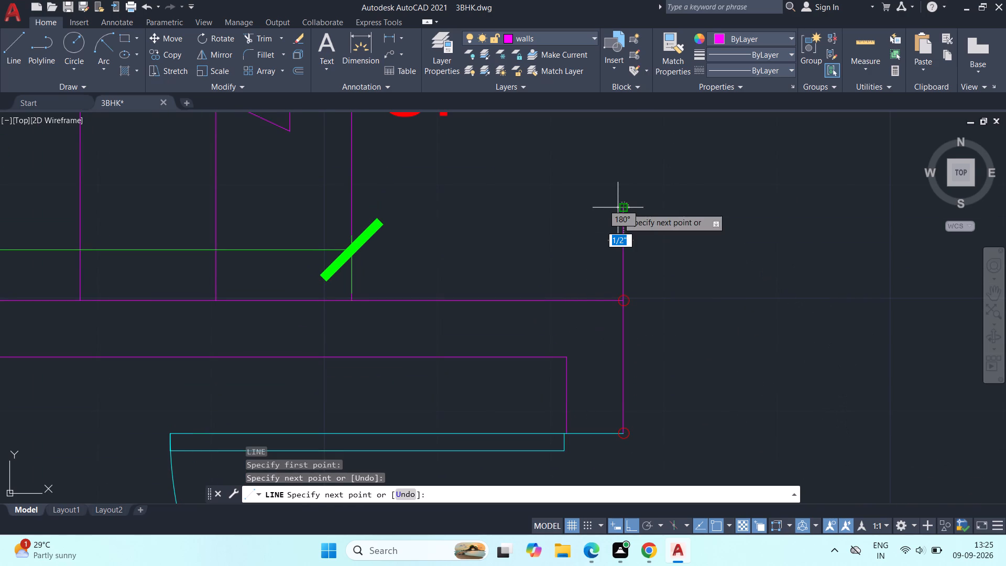
{"action": "key", "text": "Escape"}
Trim the part of the new vertical line that extends above the staircase–kitchen wall's upper line.
{"action": "key", "text": "t"}
{"action": "key", "text": "r"}
{"action": "key", "text": "space"}
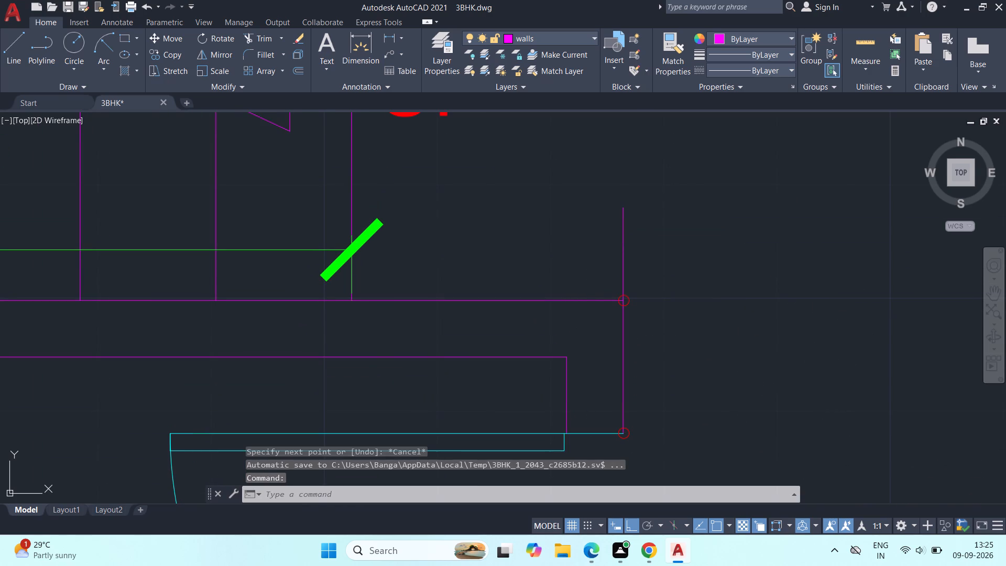
{"action": "left_click", "coordinate": [649, 258]}
{"action": "left_click", "coordinate": [549, 263]}
{"action": "key", "text": "Escape"}
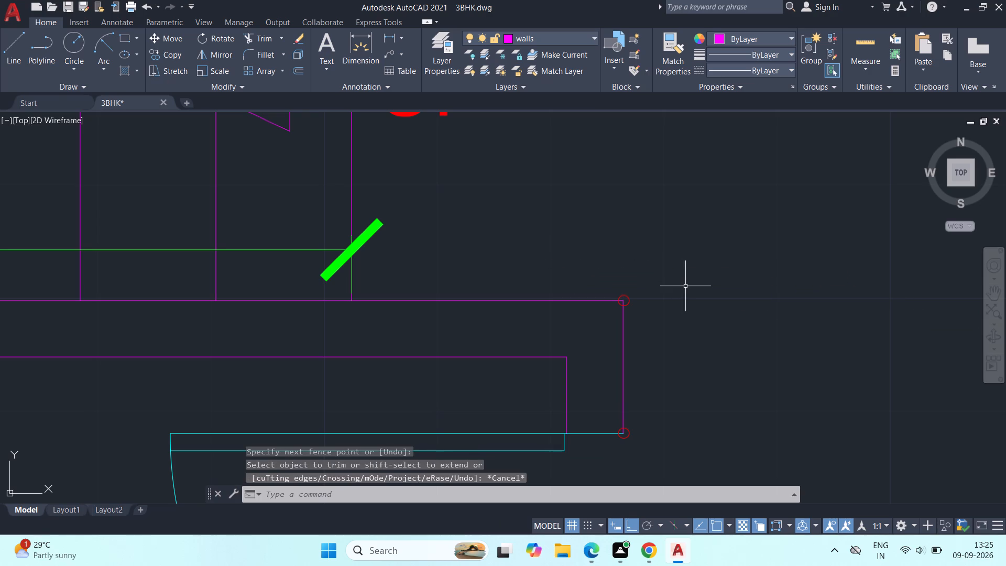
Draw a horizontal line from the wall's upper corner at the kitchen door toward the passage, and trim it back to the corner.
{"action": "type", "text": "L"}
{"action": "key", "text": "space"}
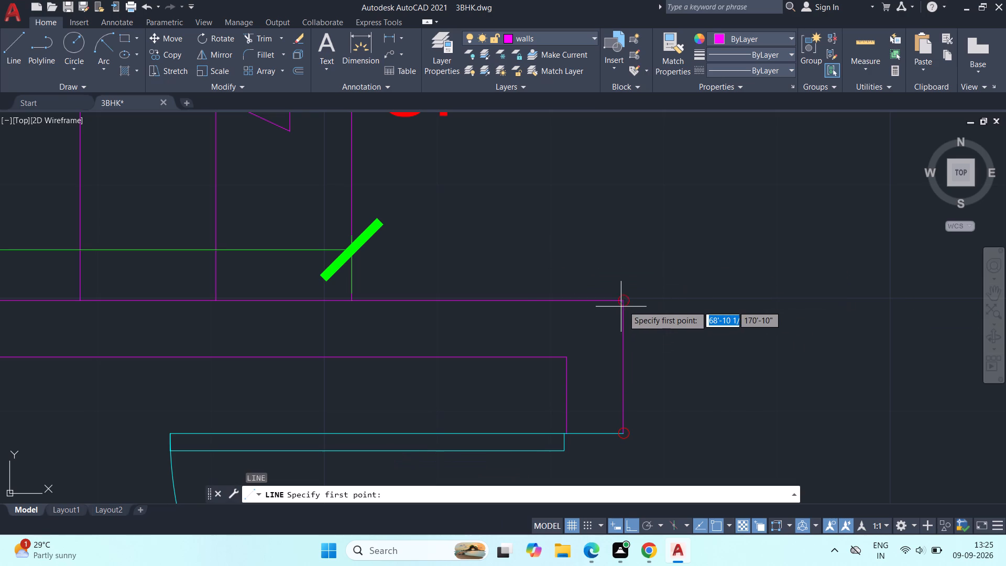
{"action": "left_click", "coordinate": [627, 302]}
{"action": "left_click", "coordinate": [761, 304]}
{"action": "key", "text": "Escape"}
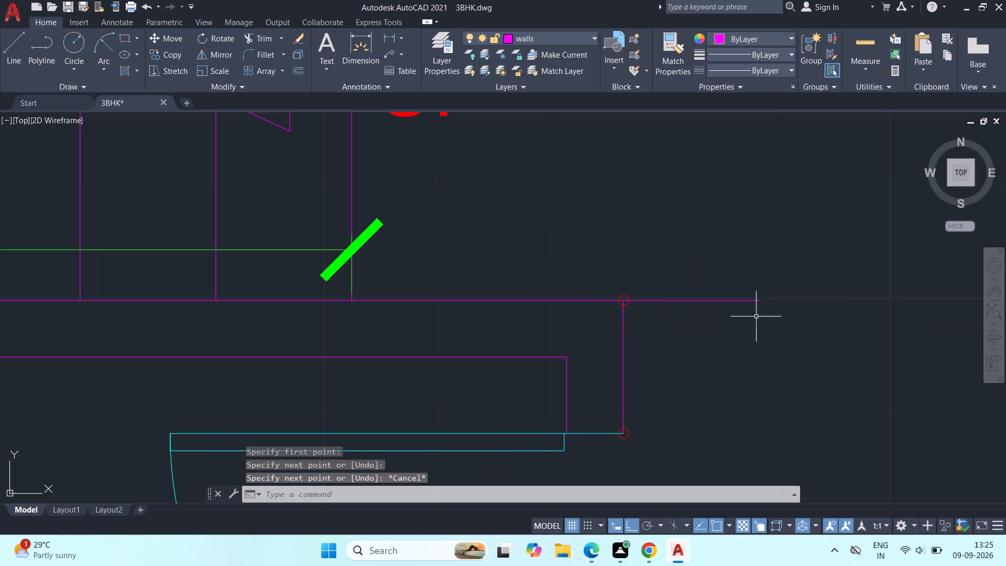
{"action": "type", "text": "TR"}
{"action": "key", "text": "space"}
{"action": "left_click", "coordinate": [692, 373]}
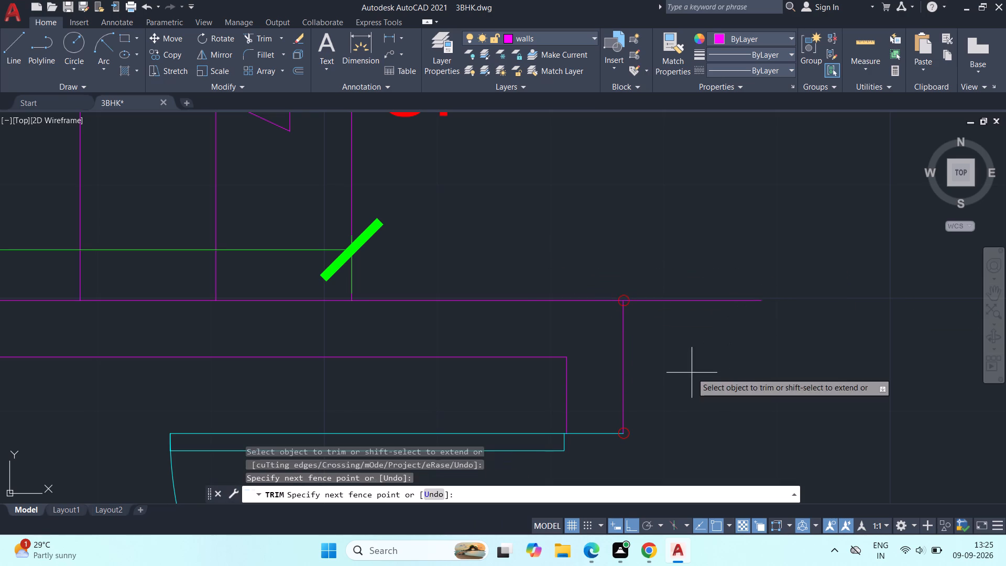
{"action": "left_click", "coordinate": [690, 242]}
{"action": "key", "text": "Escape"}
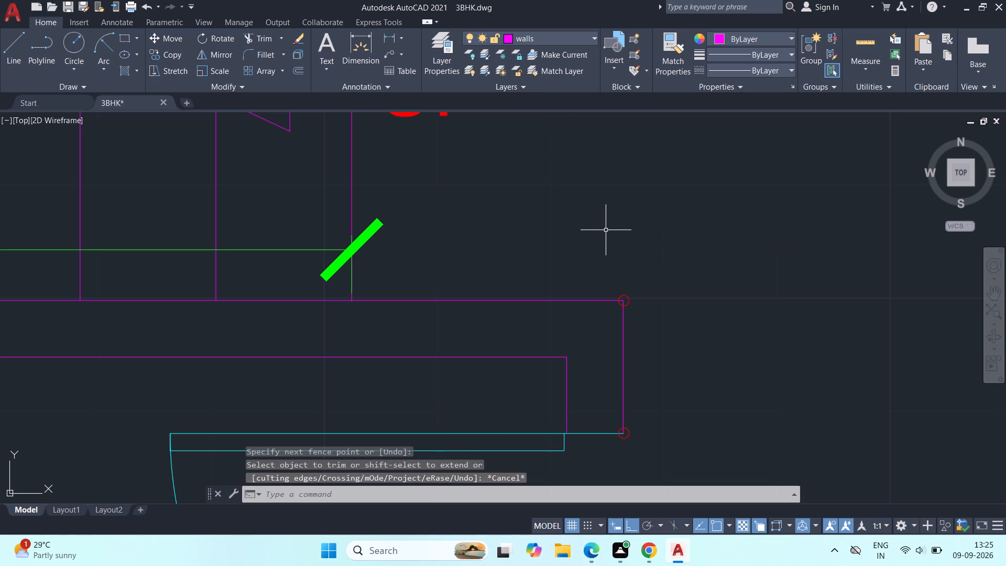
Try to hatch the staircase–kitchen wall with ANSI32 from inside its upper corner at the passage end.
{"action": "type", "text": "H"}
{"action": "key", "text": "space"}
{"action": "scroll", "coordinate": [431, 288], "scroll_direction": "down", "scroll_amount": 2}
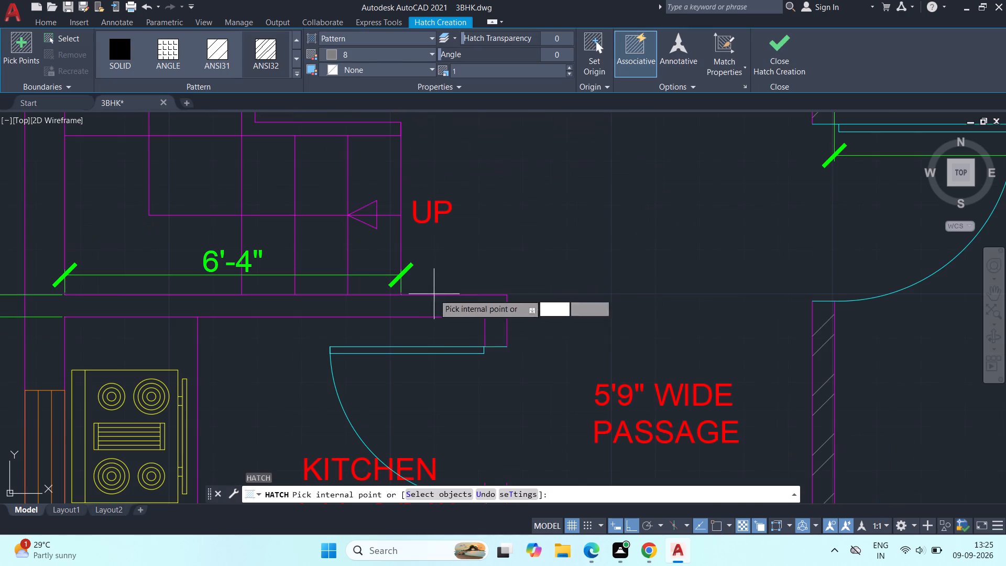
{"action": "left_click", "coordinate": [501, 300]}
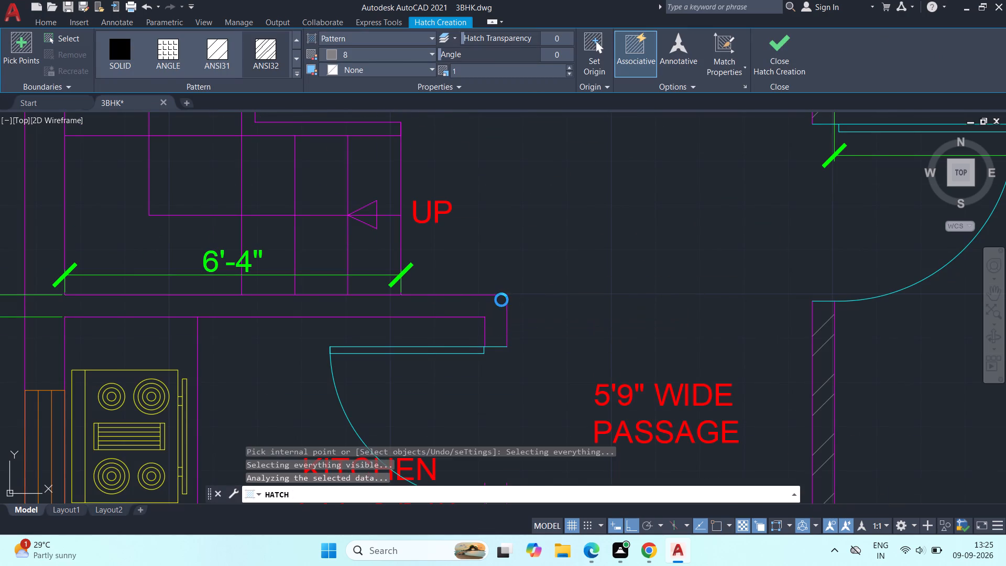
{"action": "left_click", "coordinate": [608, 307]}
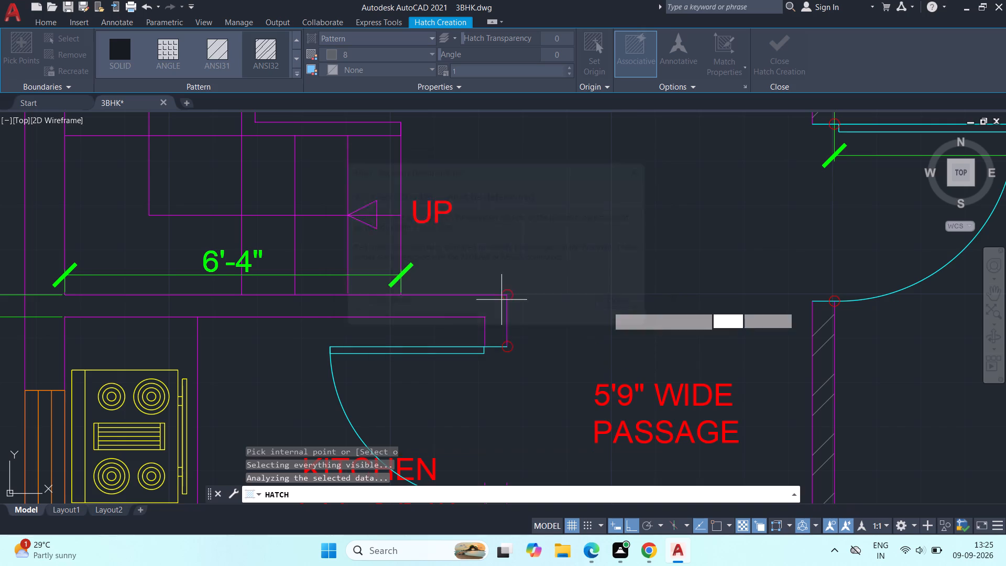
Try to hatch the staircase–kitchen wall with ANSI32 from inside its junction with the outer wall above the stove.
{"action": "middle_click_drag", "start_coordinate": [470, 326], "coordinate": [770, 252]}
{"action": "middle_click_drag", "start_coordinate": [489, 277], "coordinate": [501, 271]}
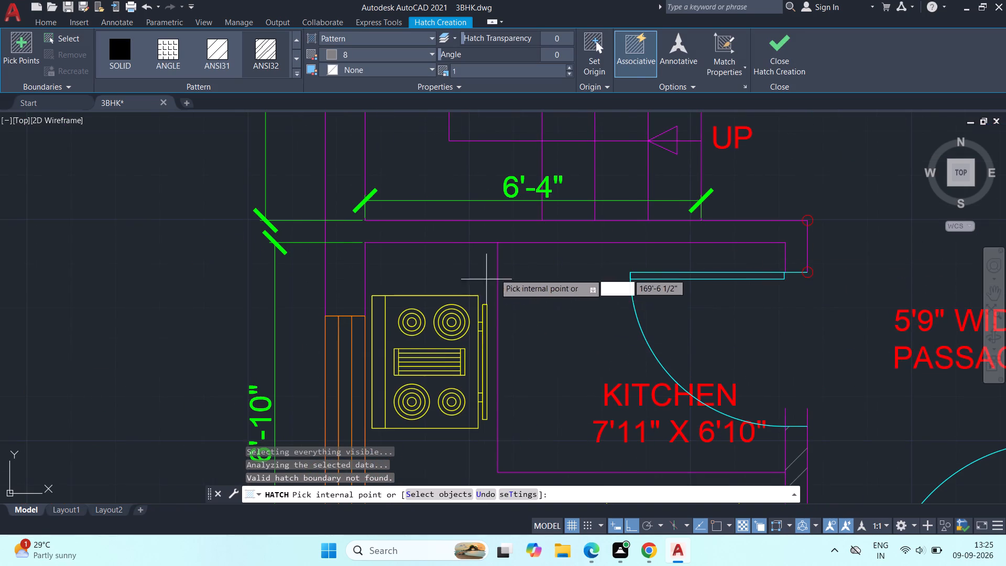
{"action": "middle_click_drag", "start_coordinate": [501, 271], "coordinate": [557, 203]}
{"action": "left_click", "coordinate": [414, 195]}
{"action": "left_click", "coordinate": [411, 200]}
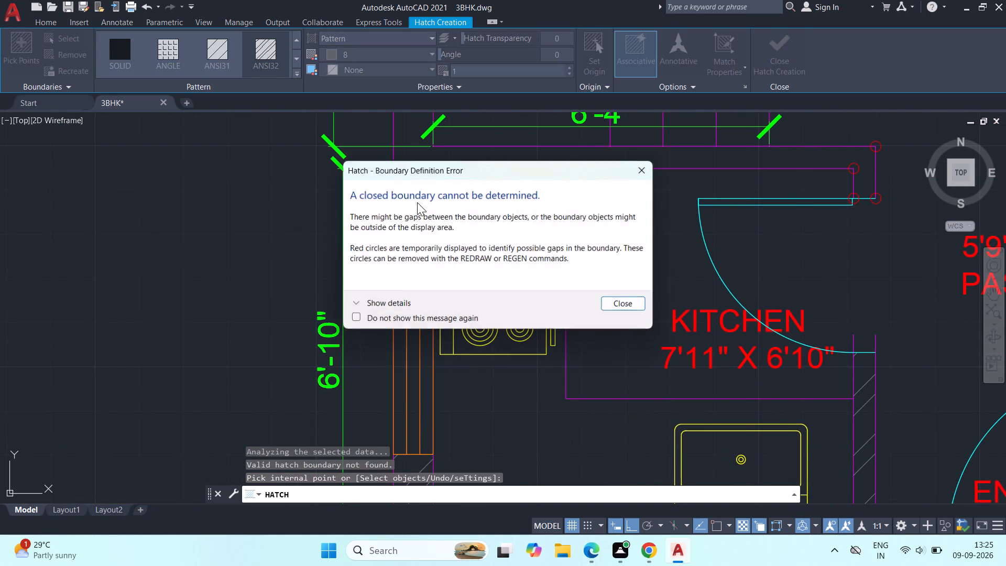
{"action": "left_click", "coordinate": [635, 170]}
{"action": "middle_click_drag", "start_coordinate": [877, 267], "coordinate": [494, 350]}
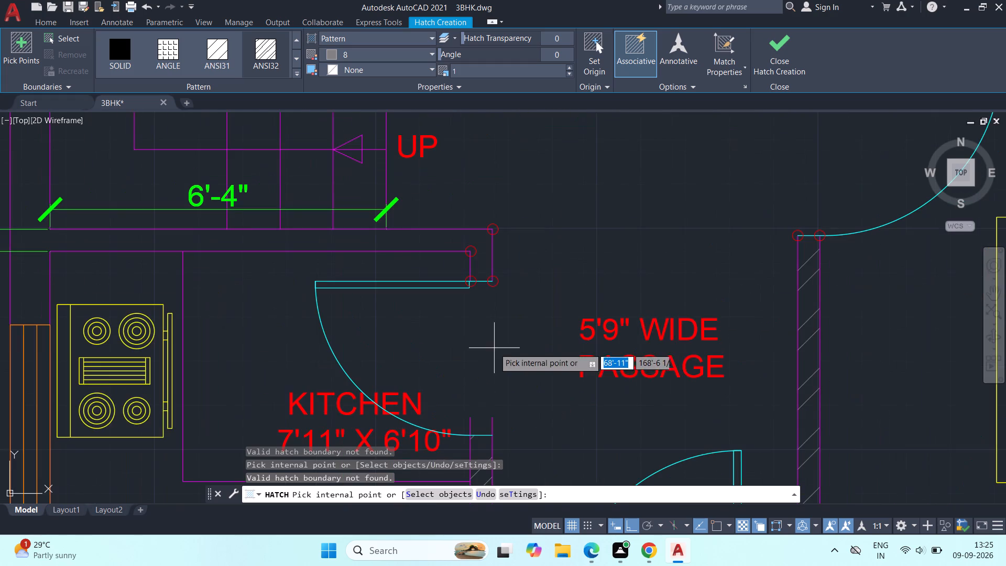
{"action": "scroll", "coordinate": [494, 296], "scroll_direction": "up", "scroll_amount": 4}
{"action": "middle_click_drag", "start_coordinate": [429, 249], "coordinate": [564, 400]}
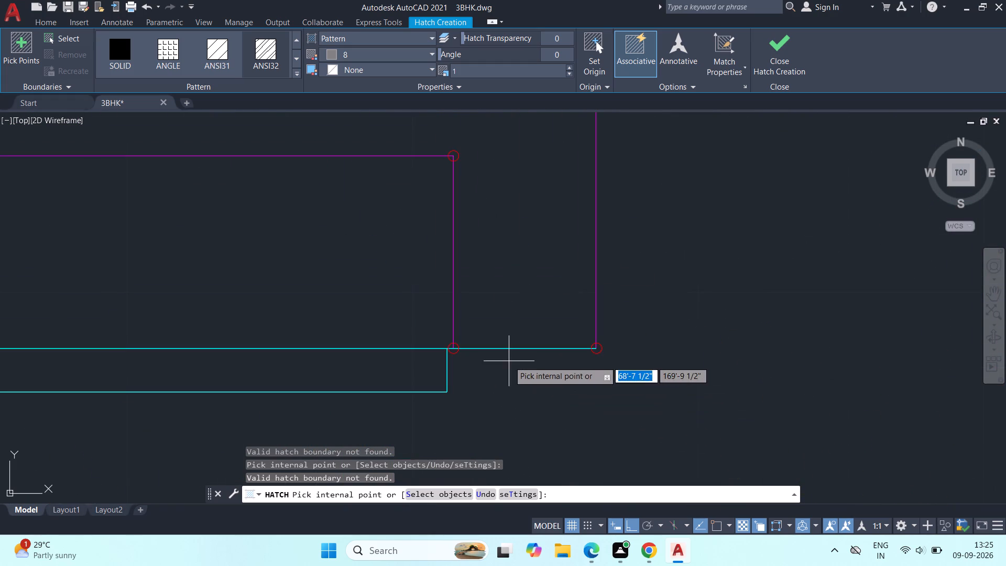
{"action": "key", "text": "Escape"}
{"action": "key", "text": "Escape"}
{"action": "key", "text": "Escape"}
Delete the 11'-10" and 6'-10" vertical dimensions outside the staircase and kitchen outer wall.
{"action": "scroll", "coordinate": [491, 284], "scroll_direction": "down", "scroll_amount": 3}
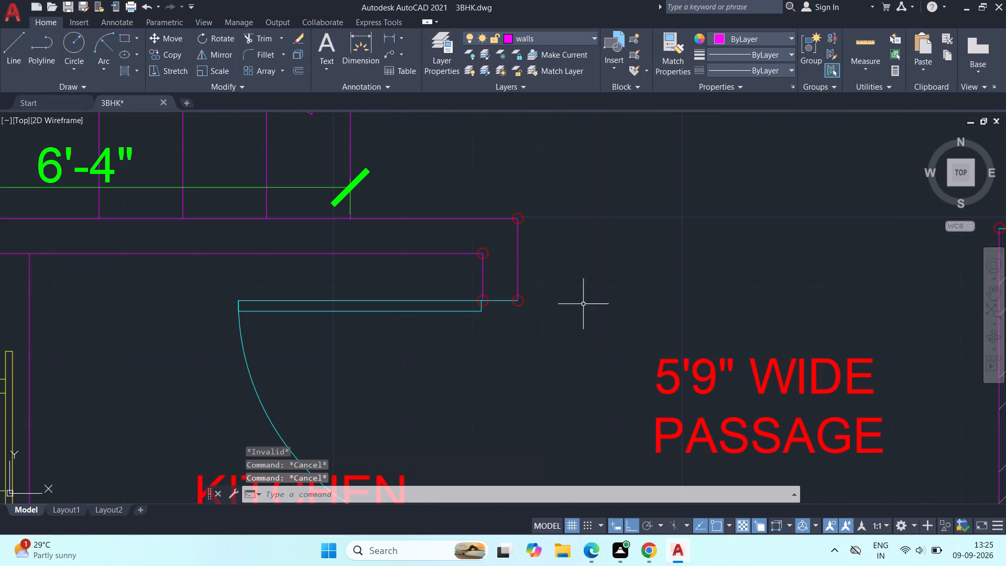
{"action": "scroll", "coordinate": [657, 306], "scroll_direction": "down", "scroll_amount": 2}
{"action": "middle_click_drag", "start_coordinate": [679, 306], "coordinate": [574, 313]}
{"action": "scroll", "coordinate": [574, 313], "scroll_direction": "down", "scroll_amount": 2}
{"action": "middle_click_drag", "start_coordinate": [575, 300], "coordinate": [493, 301]}
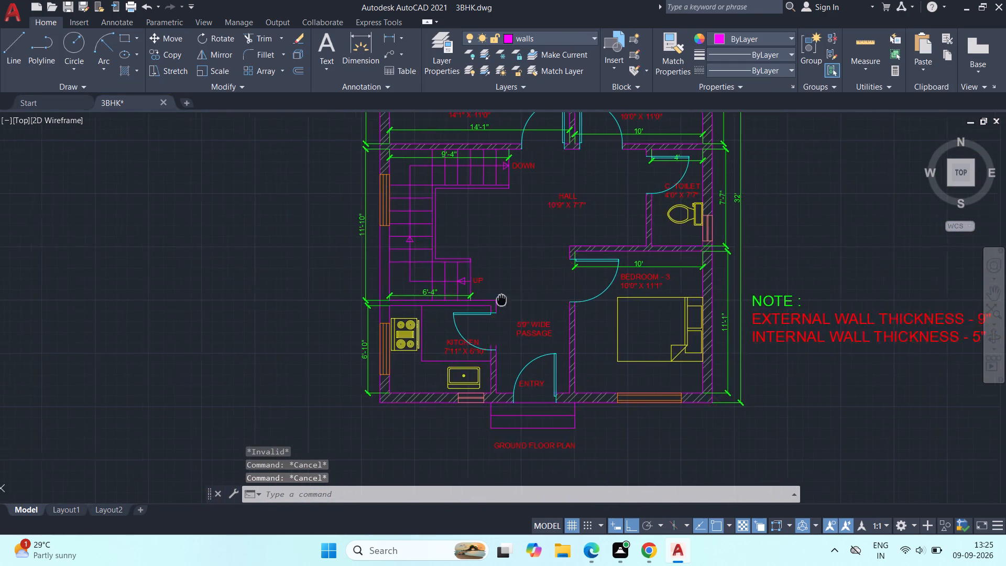
{"action": "middle_click_drag", "start_coordinate": [493, 301], "coordinate": [391, 482]}
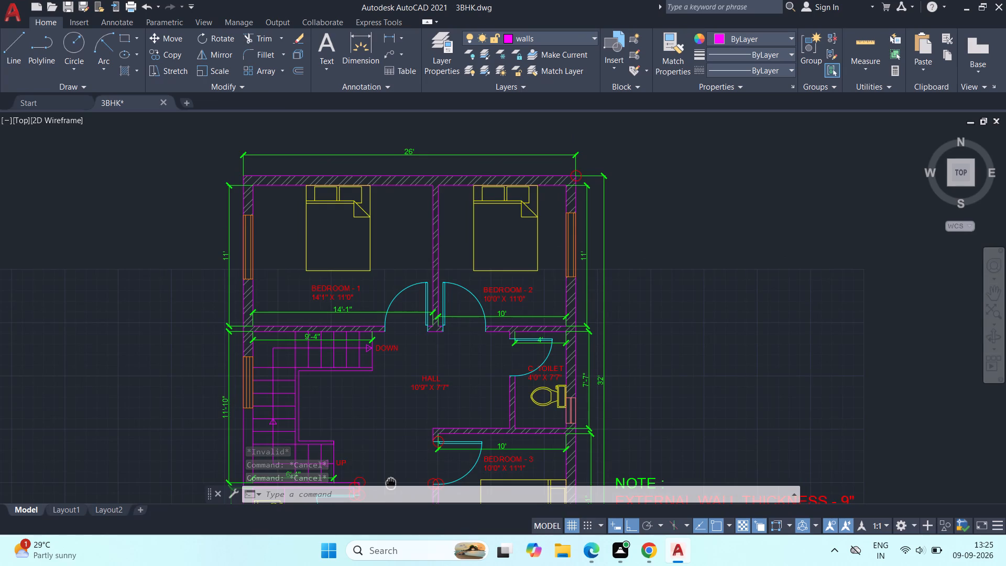
{"action": "middle_click_drag", "start_coordinate": [391, 482], "coordinate": [485, 297]}
{"action": "scroll", "coordinate": [339, 281], "scroll_direction": "up", "scroll_amount": 2}
{"action": "scroll", "coordinate": [332, 333], "scroll_direction": "up", "scroll_amount": 3}
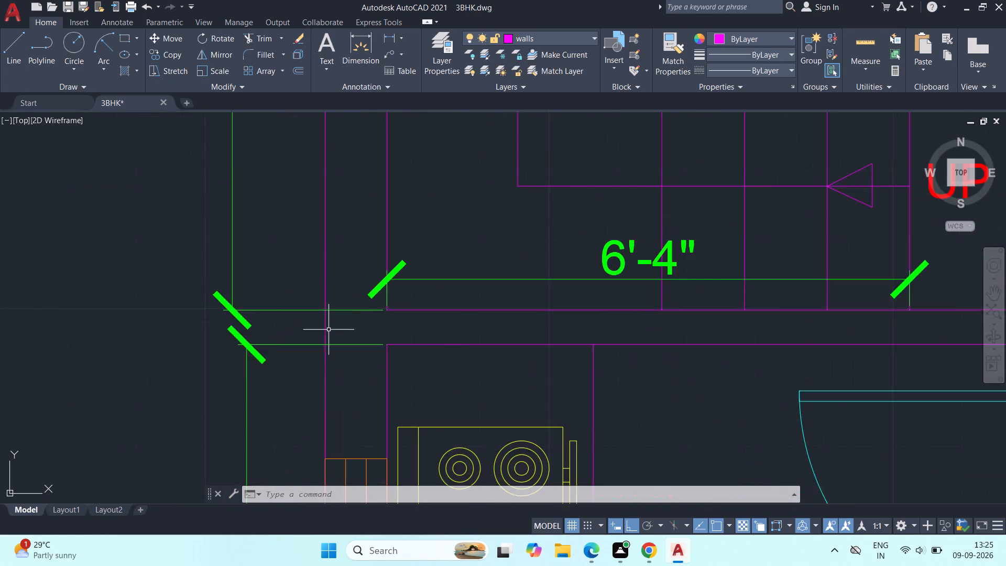
{"action": "left_click", "coordinate": [363, 299]}
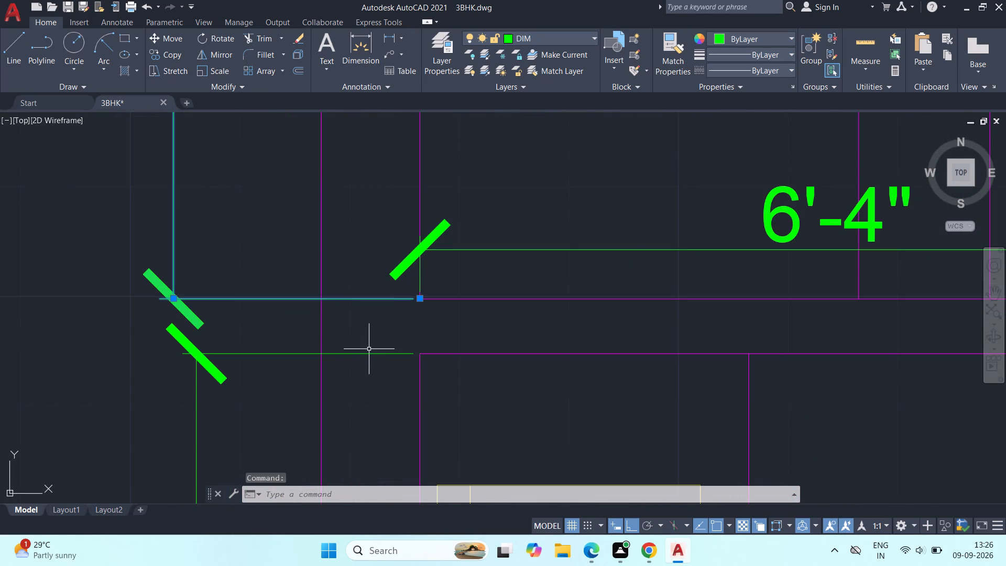
{"action": "left_click", "coordinate": [373, 353]}
{"action": "key", "text": "Delete"}
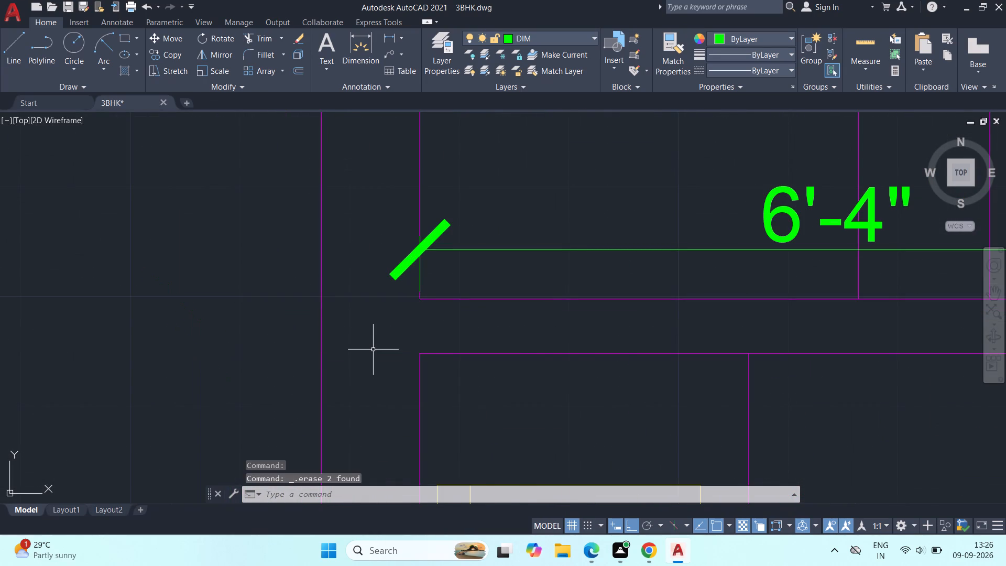
Hatch the outer wall below the staircase window together with the staircase–kitchen wall using ANSI32 in colour 8.
{"action": "scroll", "coordinate": [371, 351], "scroll_direction": "down", "scroll_amount": 3}
{"action": "middle_click_drag", "start_coordinate": [371, 351], "coordinate": [377, 415]}
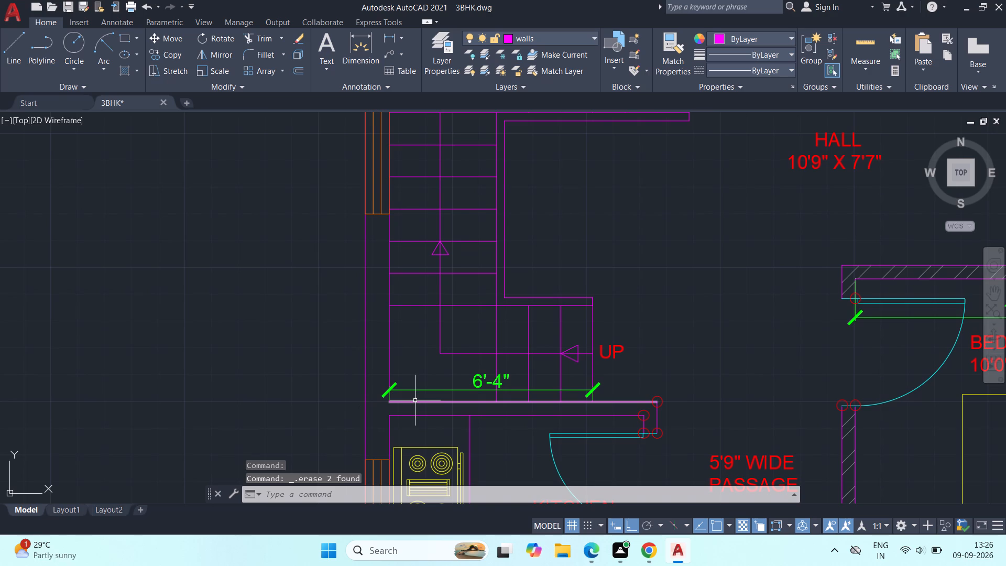
{"action": "middle_click_drag", "start_coordinate": [276, 364], "coordinate": [210, 458]}
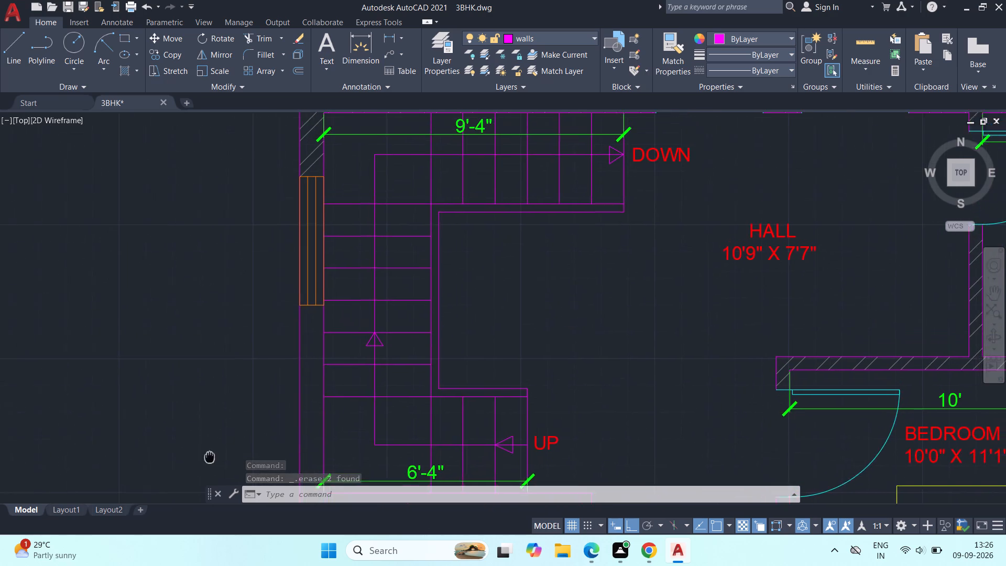
{"action": "middle_click_drag", "start_coordinate": [210, 458], "coordinate": [194, 393]}
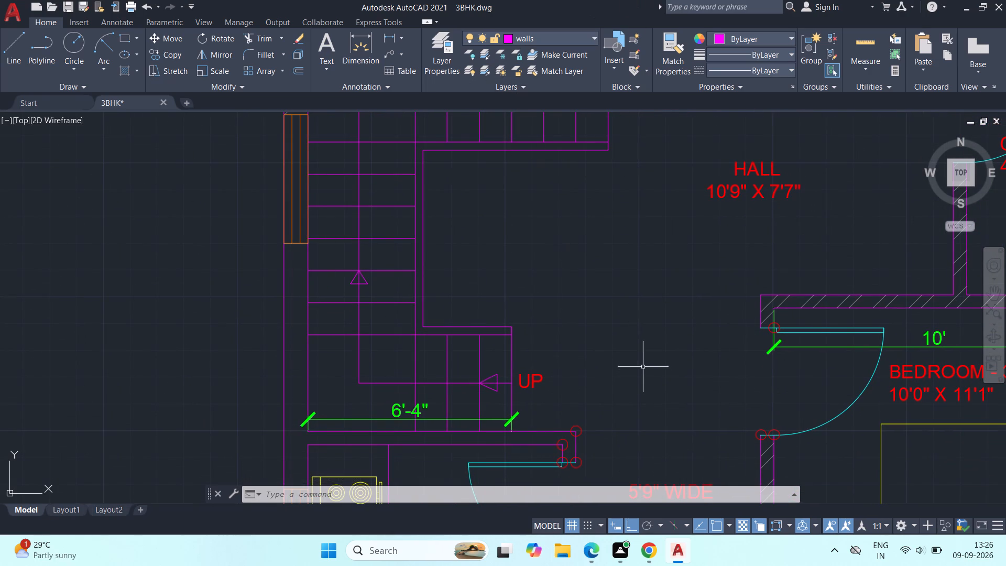
{"action": "type", "text": "H"}
{"action": "key", "text": "space"}
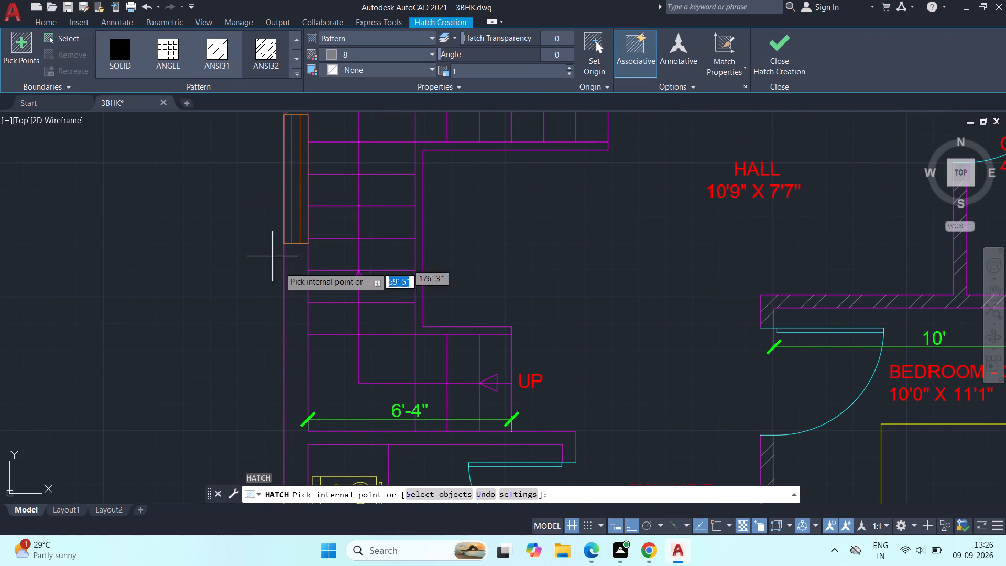
{"action": "left_click", "coordinate": [297, 297]}
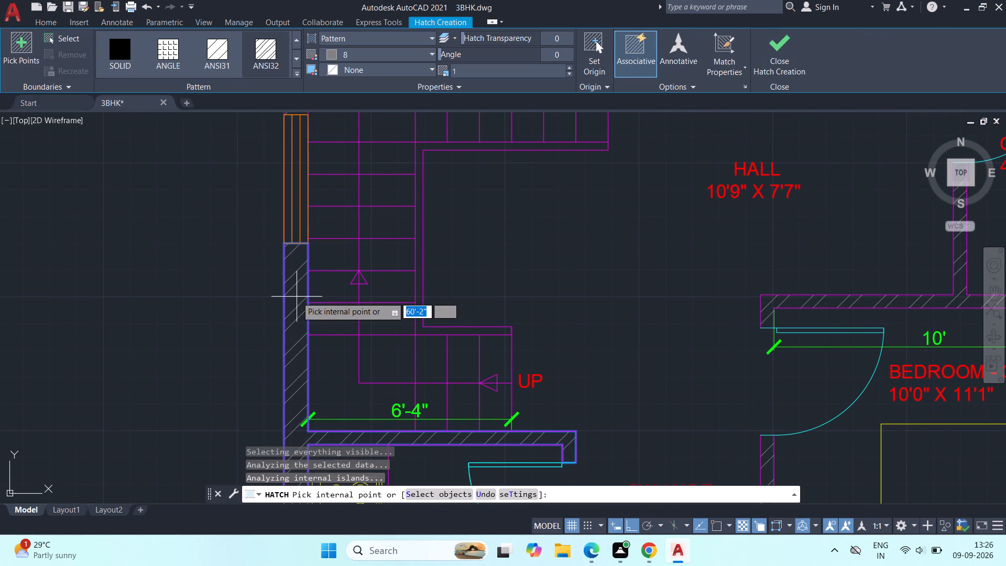
{"action": "key", "text": "Escape"}
{"action": "key", "text": "Escape"}
Make DIM the current layer.
{"action": "middle_click_drag", "start_coordinate": [557, 346], "coordinate": [587, 263]}
{"action": "scroll", "coordinate": [586, 263], "scroll_direction": "down", "scroll_amount": 2}
{"action": "middle_click_drag", "start_coordinate": [586, 263], "coordinate": [531, 310]}
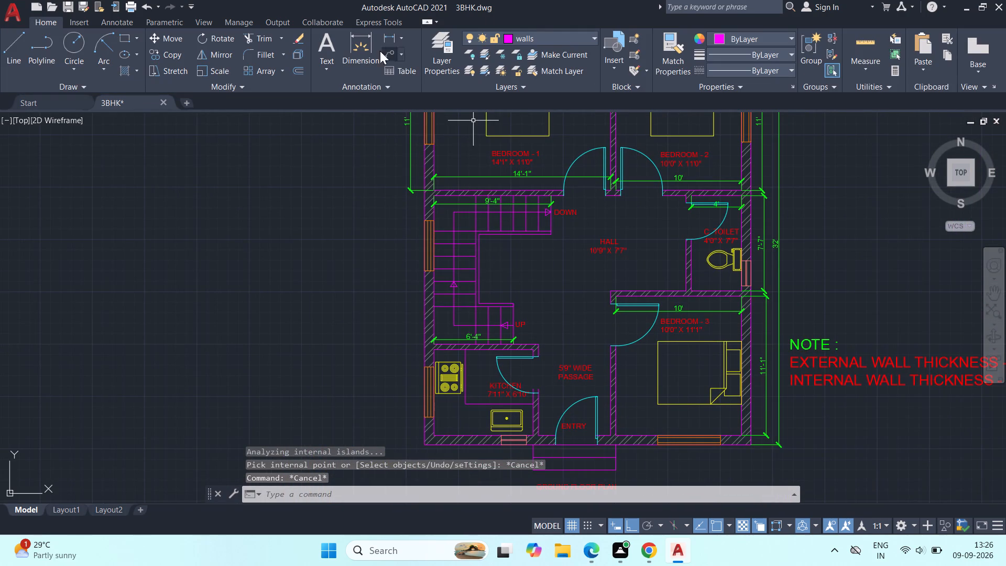
{"action": "left_click", "coordinate": [554, 38]}
{"action": "left_click", "coordinate": [545, 103]}
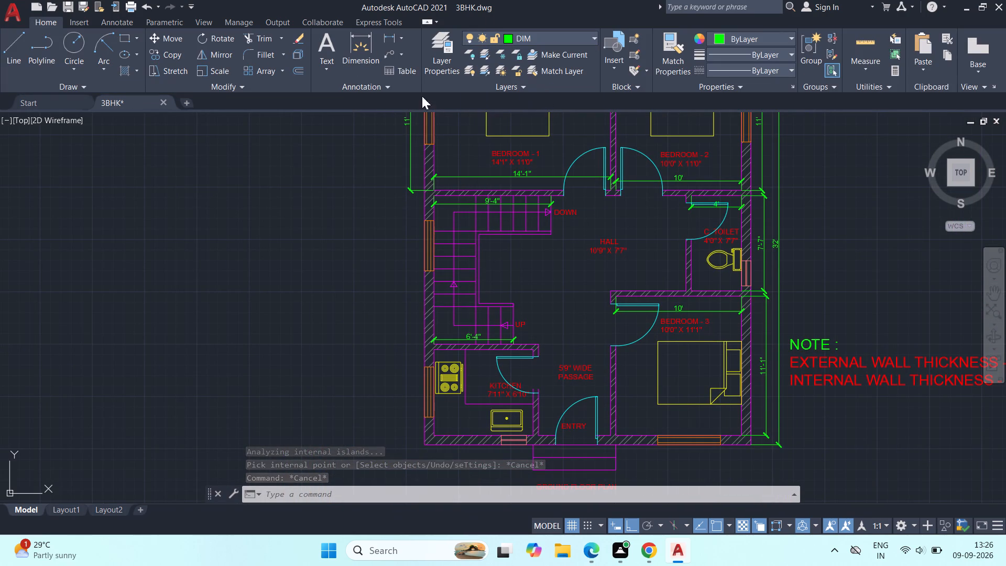
Dimension the staircase area's full interior length vertically between its upper and lower walls, placing the dimension outside the outer wall.
{"action": "left_click", "coordinate": [325, 47]}
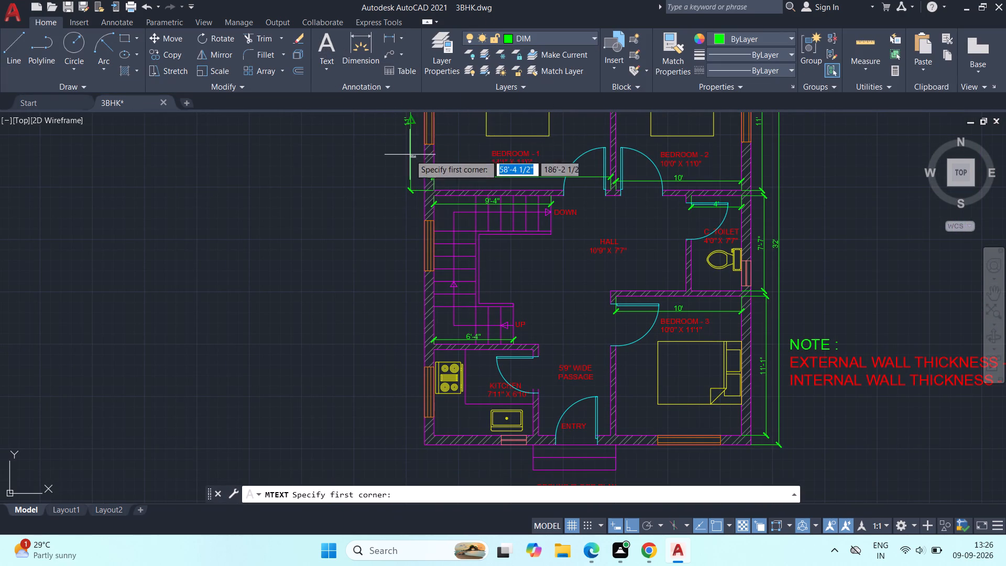
{"action": "left_click", "coordinate": [371, 51]}
{"action": "scroll", "coordinate": [428, 197], "scroll_direction": "up", "scroll_amount": 4}
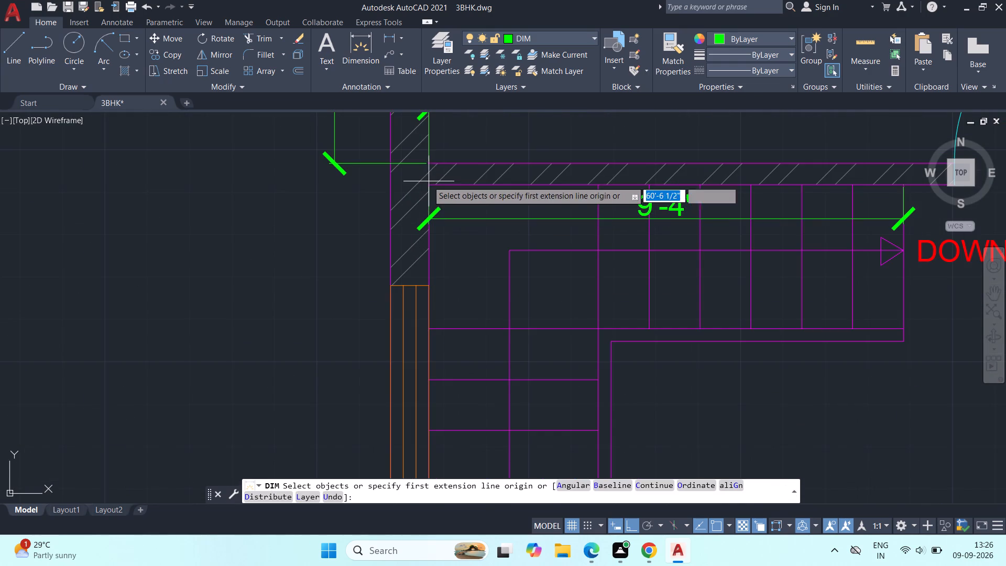
{"action": "left_click", "coordinate": [429, 184]}
{"action": "middle_click_drag", "start_coordinate": [319, 376], "coordinate": [340, 209]}
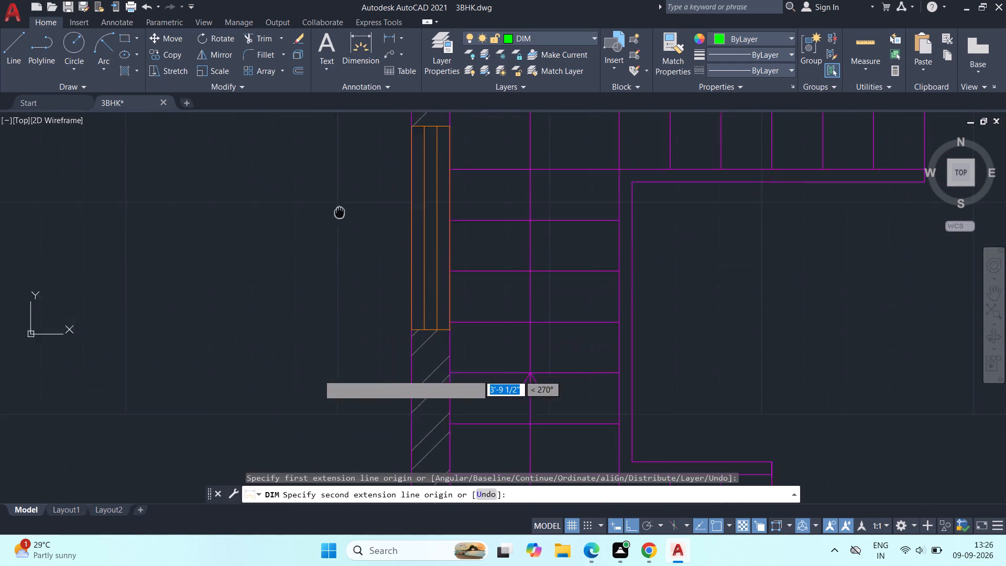
{"action": "middle_click_drag", "start_coordinate": [340, 209], "coordinate": [337, 168]}
{"action": "scroll", "coordinate": [476, 371], "scroll_direction": "down", "scroll_amount": 3}
{"action": "middle_click_drag", "start_coordinate": [464, 372], "coordinate": [439, 253]}
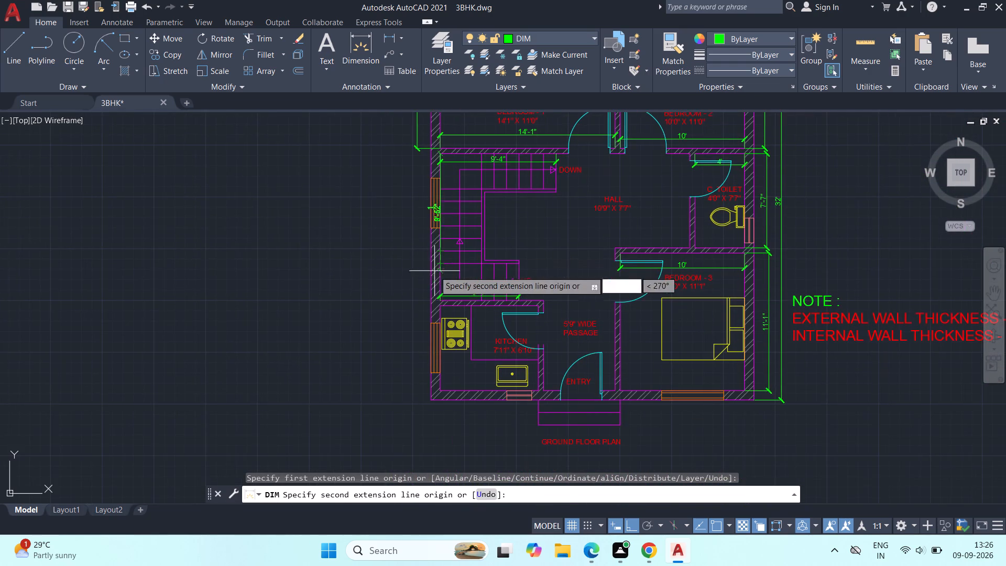
{"action": "scroll", "coordinate": [433, 293], "scroll_direction": "up", "scroll_amount": 5}
{"action": "left_click", "coordinate": [436, 314]}
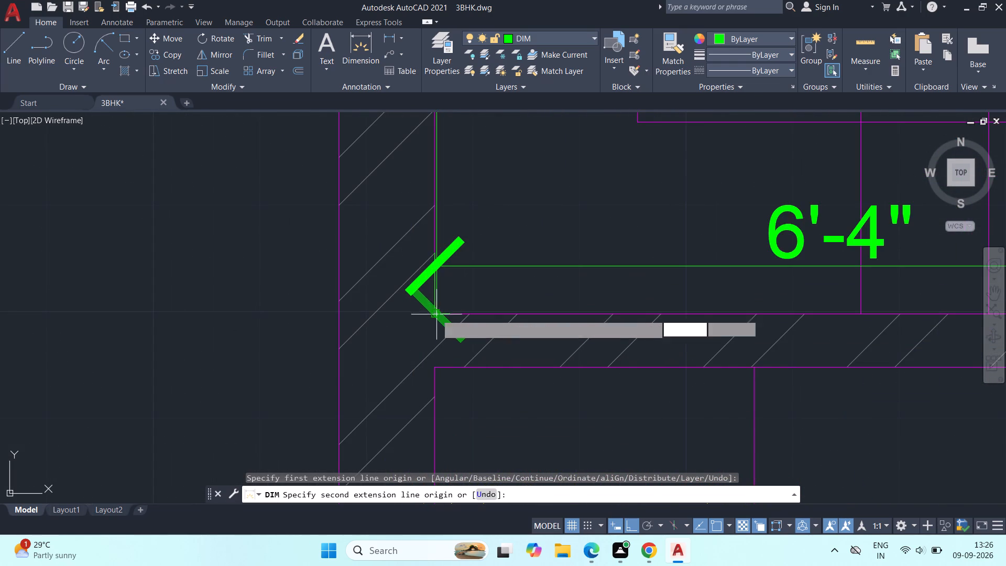
{"action": "left_click", "coordinate": [276, 311]}
Dimension the kitchen's interior length vertically between its upper and lower walls, placing the dimension outside the outer wall.
{"action": "scroll", "coordinate": [269, 311], "scroll_direction": "down", "scroll_amount": 2}
{"action": "scroll", "coordinate": [260, 356], "scroll_direction": "down", "scroll_amount": 3}
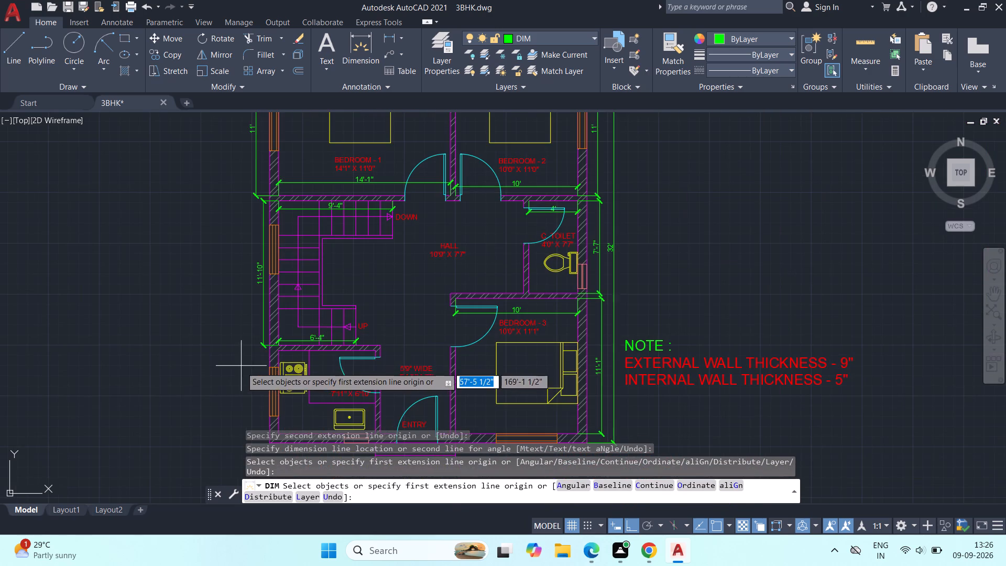
{"action": "middle_click_drag", "start_coordinate": [240, 367], "coordinate": [263, 262]}
{"action": "scroll", "coordinate": [302, 343], "scroll_direction": "up", "scroll_amount": 3}
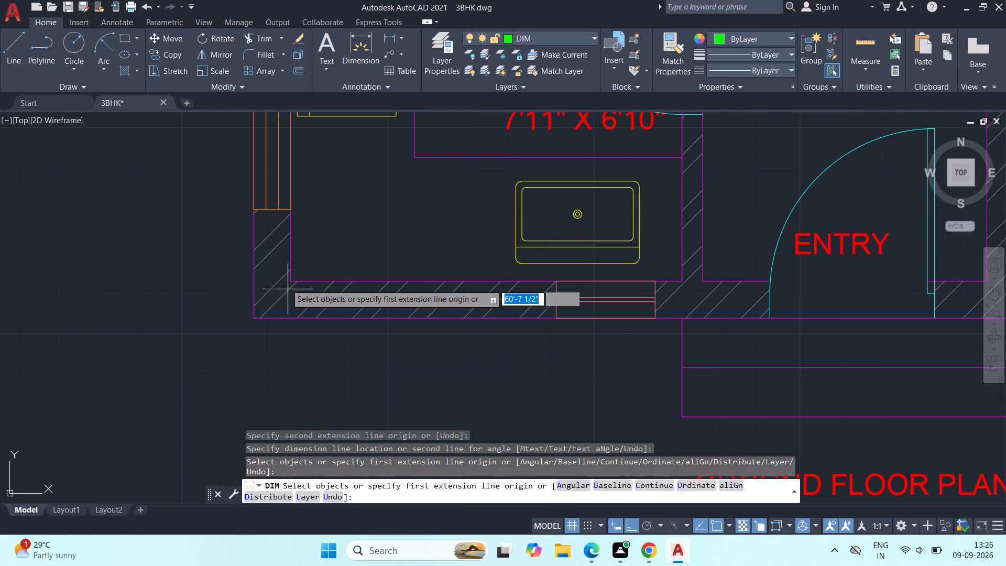
{"action": "left_click", "coordinate": [290, 279]}
{"action": "middle_click_drag", "start_coordinate": [304, 166], "coordinate": [315, 383]}
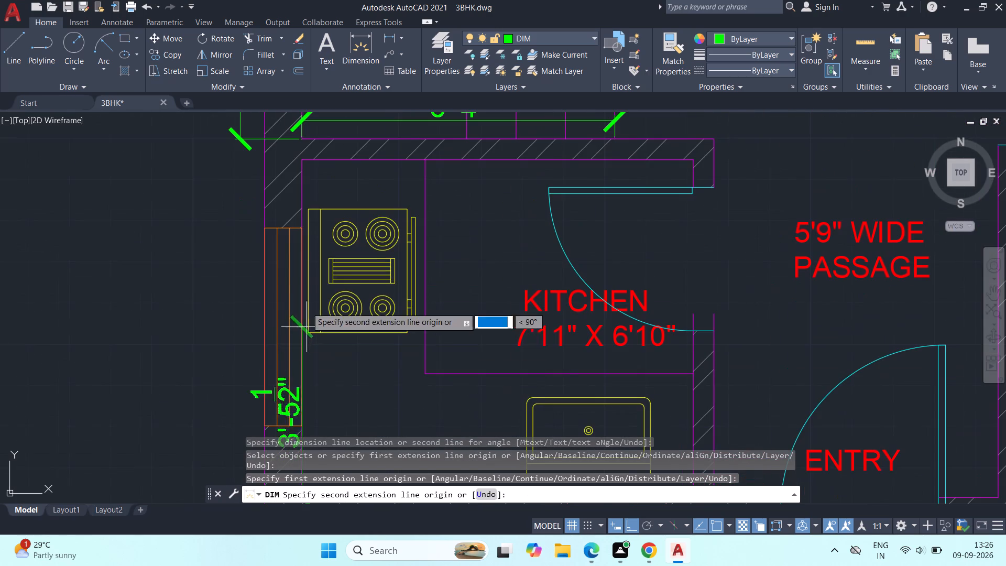
{"action": "left_click", "coordinate": [303, 159]}
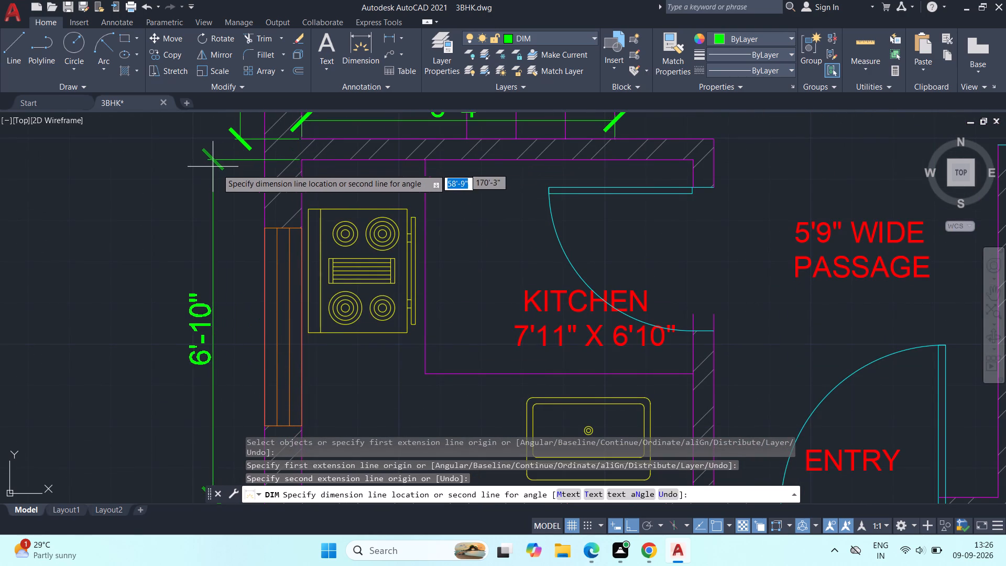
{"action": "left_click", "coordinate": [224, 170]}
{"action": "key", "text": "Escape"}
{"action": "key", "text": "Escape"}
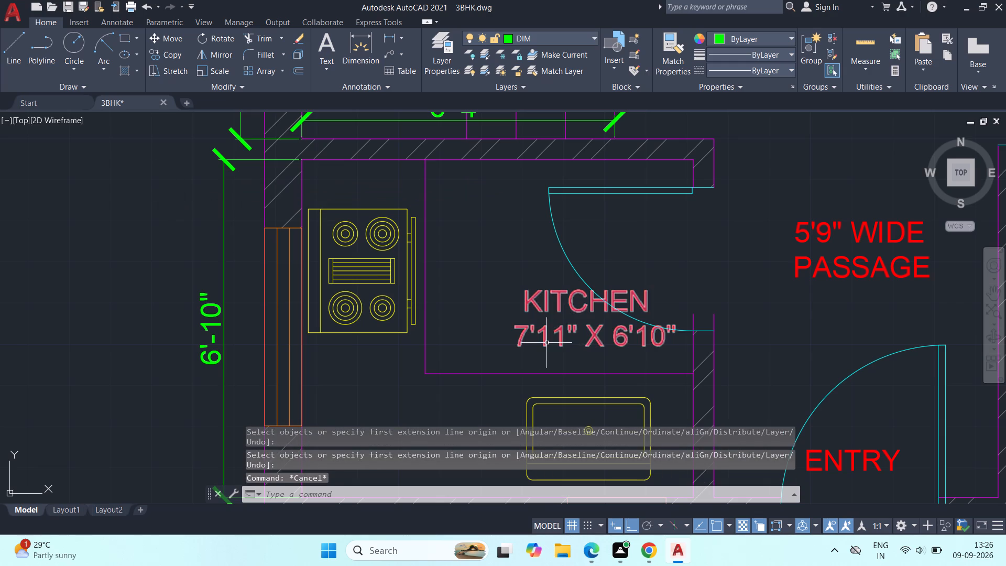
Move the KITCHEN label with its room size up and toward the stove, clear of the door swing.
{"action": "left_click", "coordinate": [547, 343]}
{"action": "type", "text": "M"}
{"action": "key", "text": "space"}
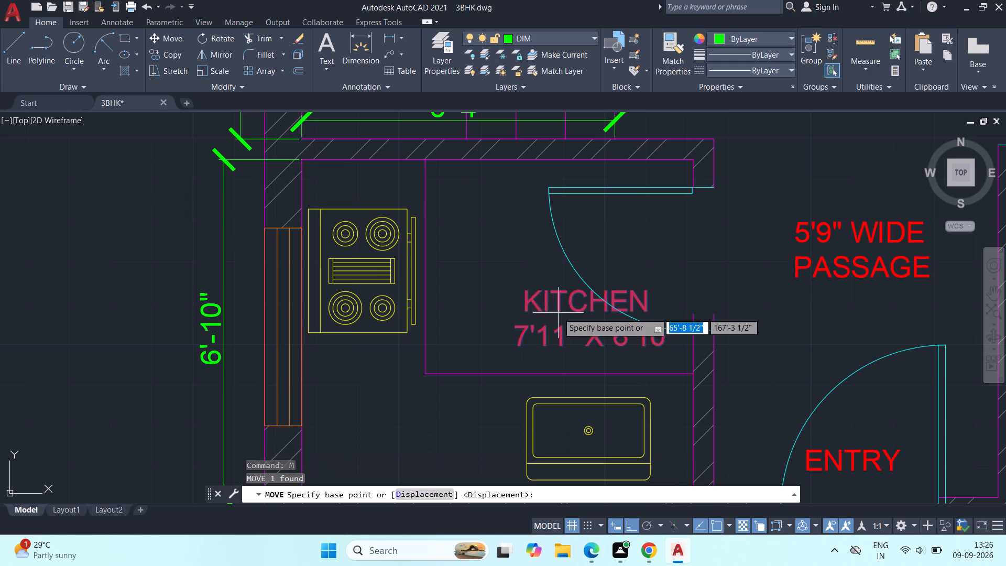
{"action": "left_click", "coordinate": [558, 313]}
{"action": "left_click", "coordinate": [481, 252]}
{"action": "scroll", "coordinate": [482, 252], "scroll_direction": "down", "scroll_amount": 2}
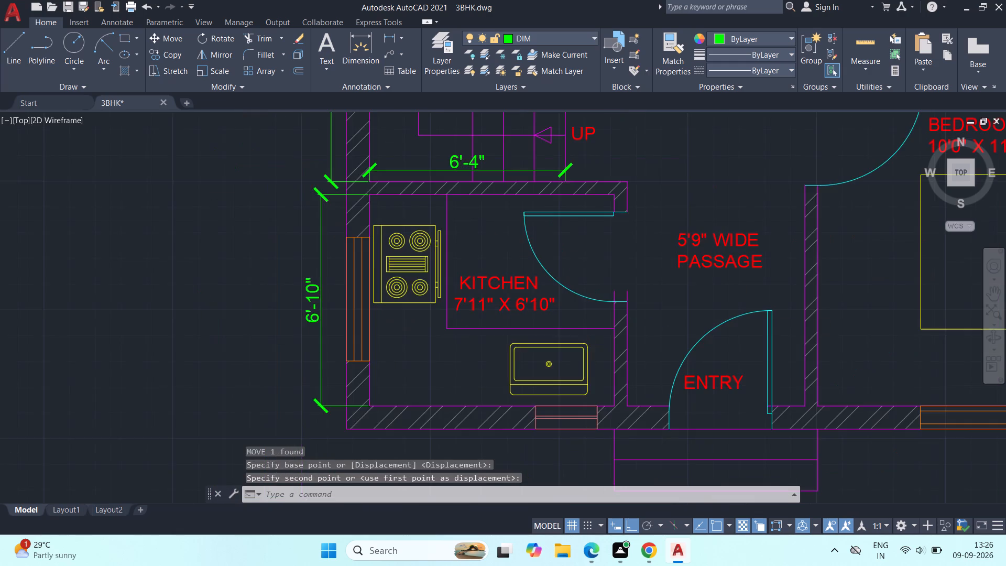
Look over the completed plan and inspect the hall area with the quick measure tool.
{"action": "middle_click_drag", "start_coordinate": [482, 252], "coordinate": [364, 257]}
{"action": "scroll", "coordinate": [364, 257], "scroll_direction": "down", "scroll_amount": 2}
{"action": "middle_click_drag", "start_coordinate": [657, 318], "coordinate": [587, 396]}
{"action": "middle_click_drag", "start_coordinate": [563, 253], "coordinate": [599, 317]}
{"action": "scroll", "coordinate": [416, 342], "scroll_direction": "up", "scroll_amount": 1}
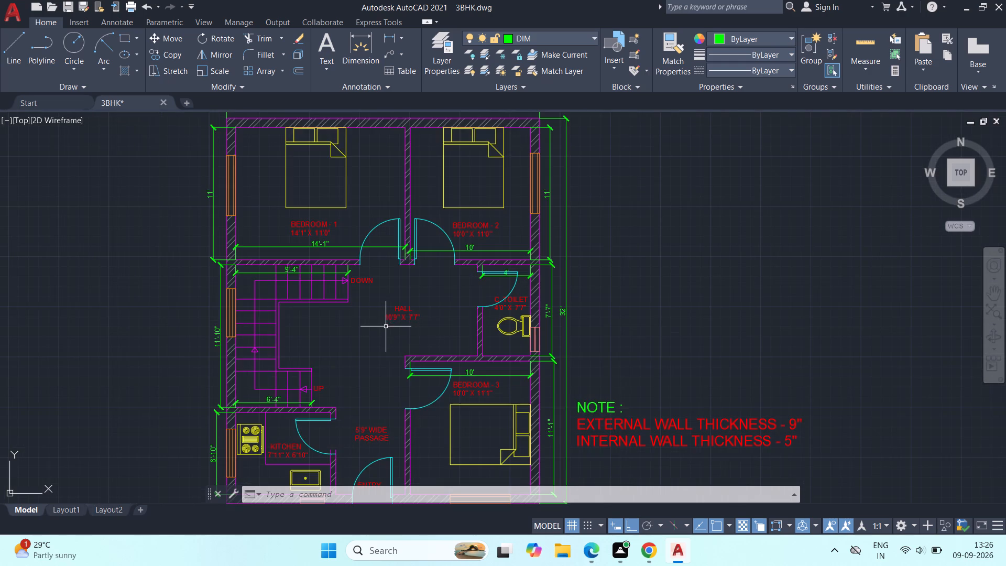
{"action": "scroll", "coordinate": [384, 325], "scroll_direction": "up", "scroll_amount": 2}
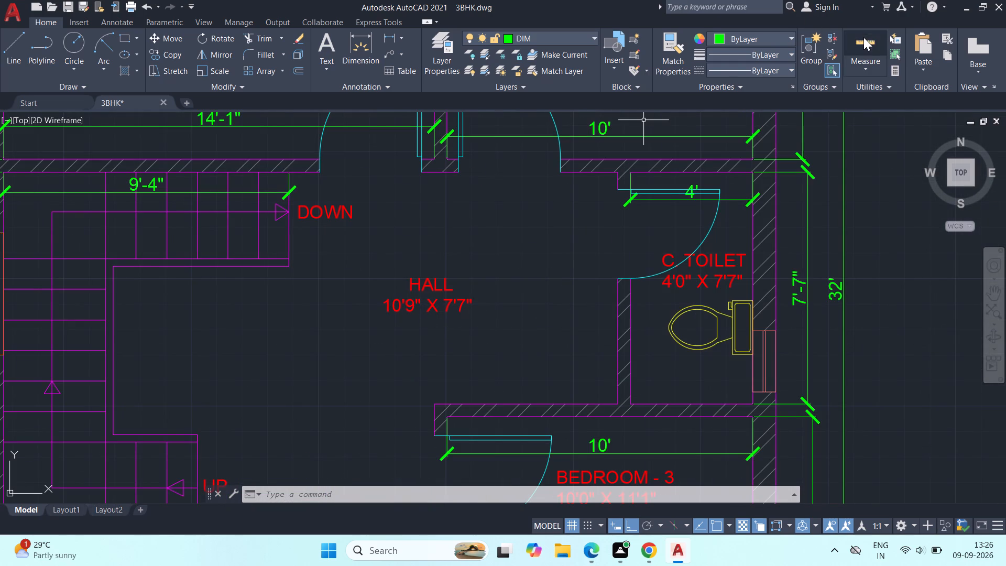
{"action": "left_click", "coordinate": [863, 37]}
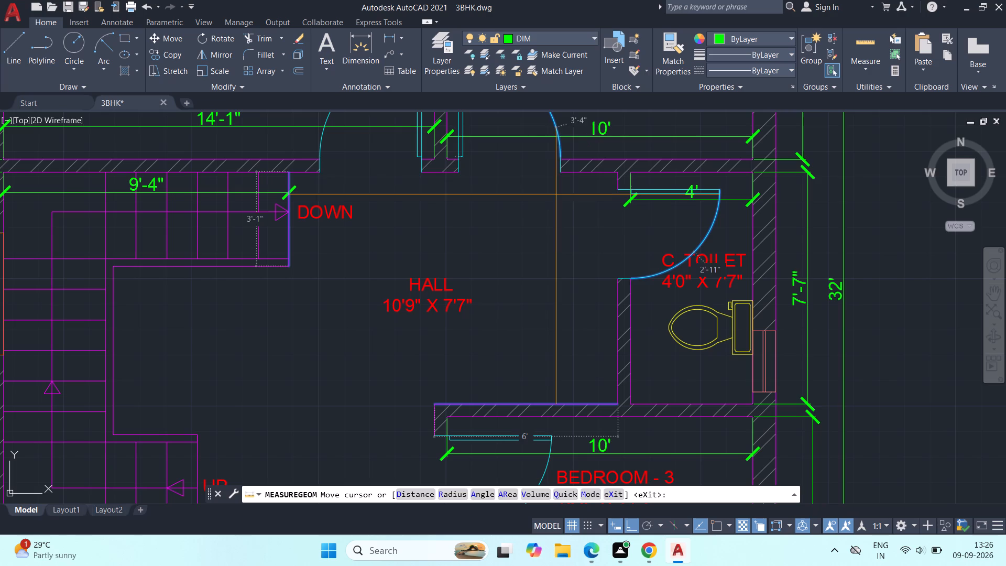
{"action": "key", "text": "Escape"}
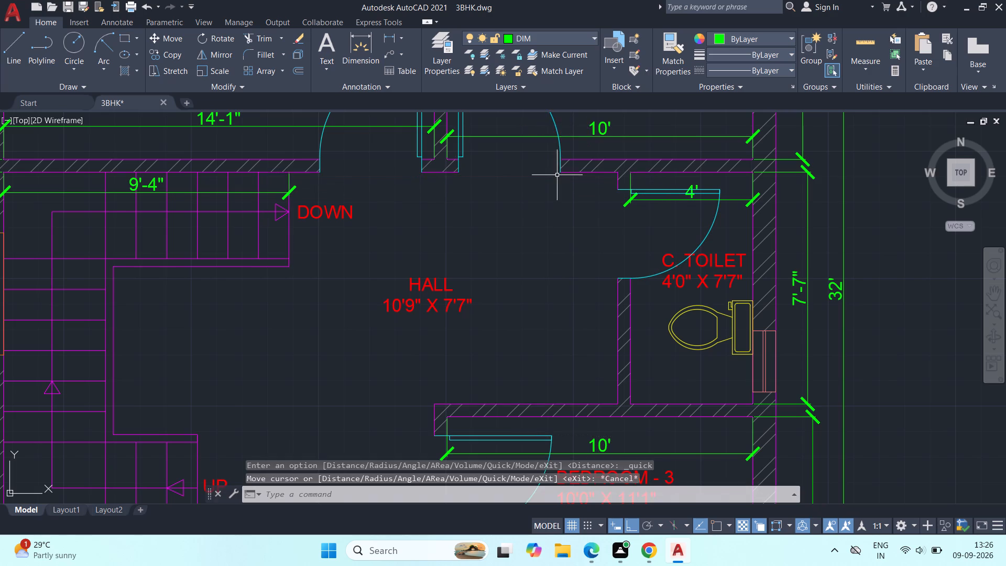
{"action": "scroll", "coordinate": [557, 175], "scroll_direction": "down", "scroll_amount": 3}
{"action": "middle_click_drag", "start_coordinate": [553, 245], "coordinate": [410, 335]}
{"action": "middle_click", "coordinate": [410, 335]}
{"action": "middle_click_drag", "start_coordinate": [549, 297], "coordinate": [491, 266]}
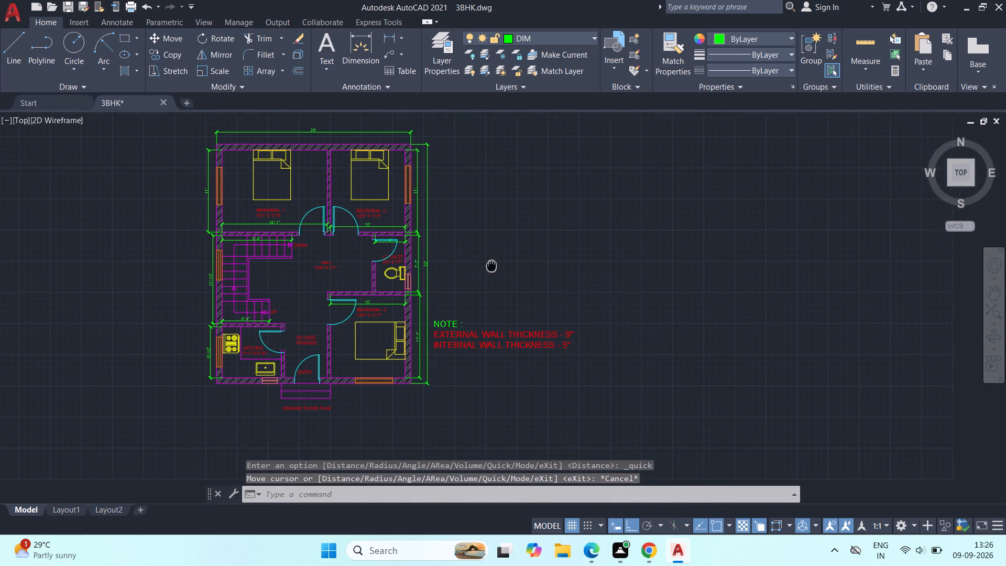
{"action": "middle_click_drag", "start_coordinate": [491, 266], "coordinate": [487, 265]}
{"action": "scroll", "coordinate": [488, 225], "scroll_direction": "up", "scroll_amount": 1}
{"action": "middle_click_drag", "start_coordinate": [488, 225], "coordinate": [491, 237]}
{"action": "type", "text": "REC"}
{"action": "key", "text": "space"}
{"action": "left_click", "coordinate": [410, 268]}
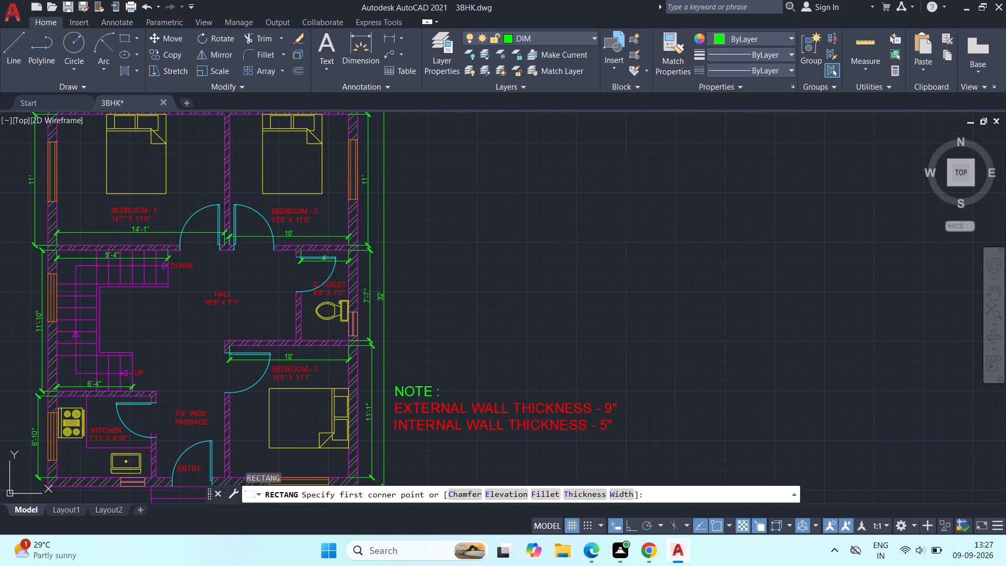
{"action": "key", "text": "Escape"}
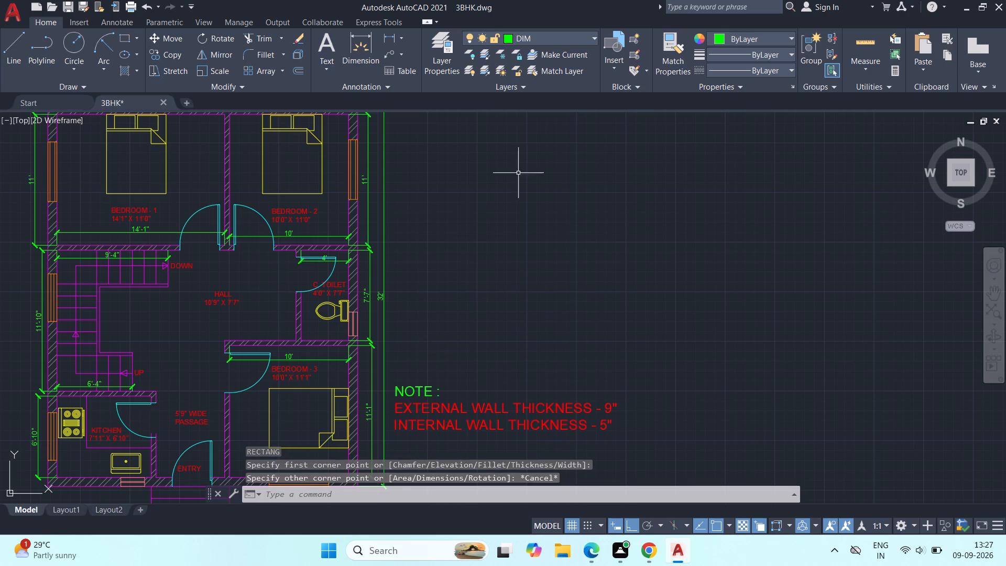
Draw a rectangle about 2' by 1'-9" on the TEXT layer below the wall thickness note.
{"action": "left_click", "coordinate": [587, 32]}
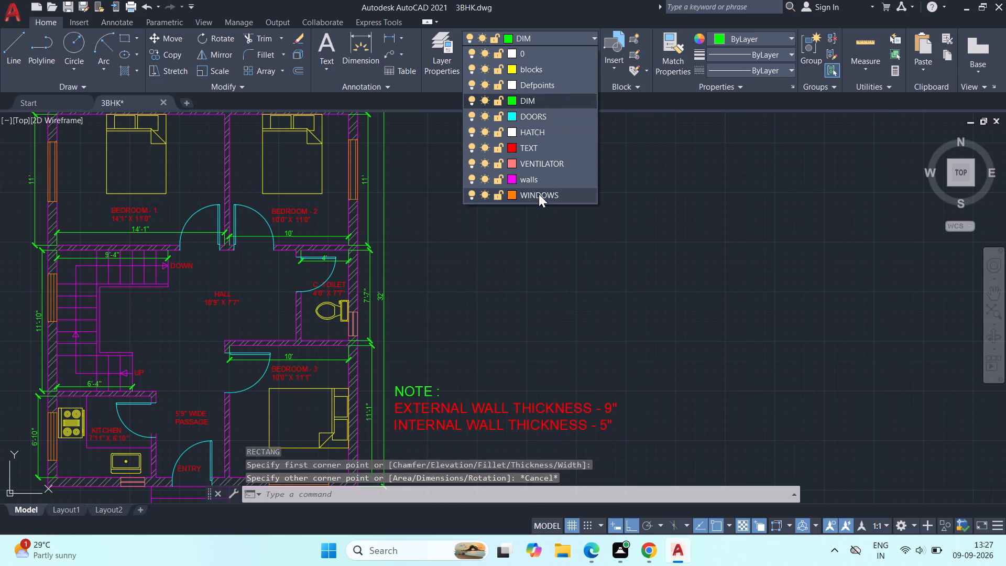
{"action": "left_click", "coordinate": [539, 147]}
{"action": "middle_click_drag", "start_coordinate": [471, 378], "coordinate": [476, 308]}
{"action": "scroll", "coordinate": [469, 370], "scroll_direction": "up", "scroll_amount": 1}
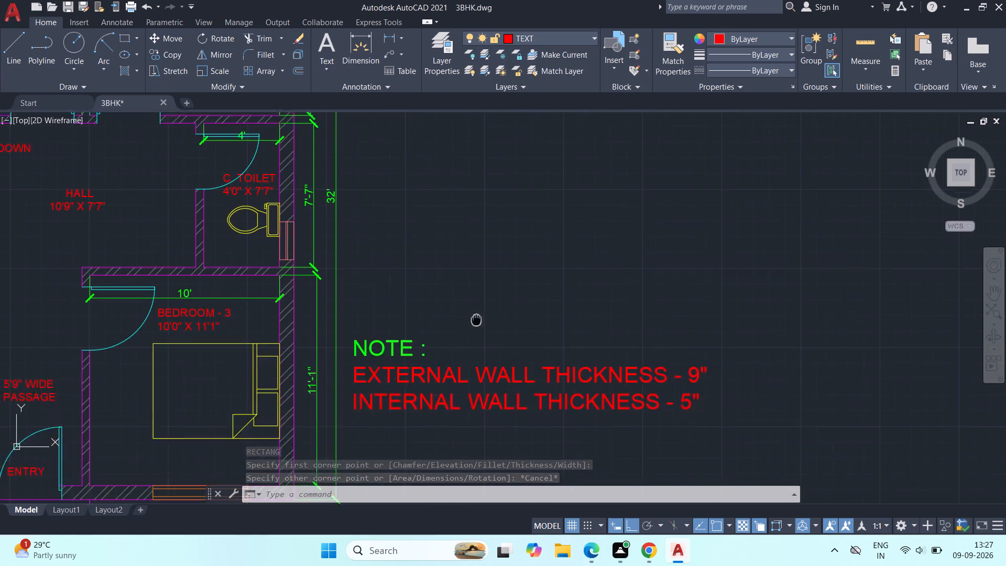
{"action": "middle_click_drag", "start_coordinate": [476, 308], "coordinate": [476, 284]}
{"action": "scroll", "coordinate": [433, 286], "scroll_direction": "up", "scroll_amount": 1}
{"action": "type", "text": "REC"}
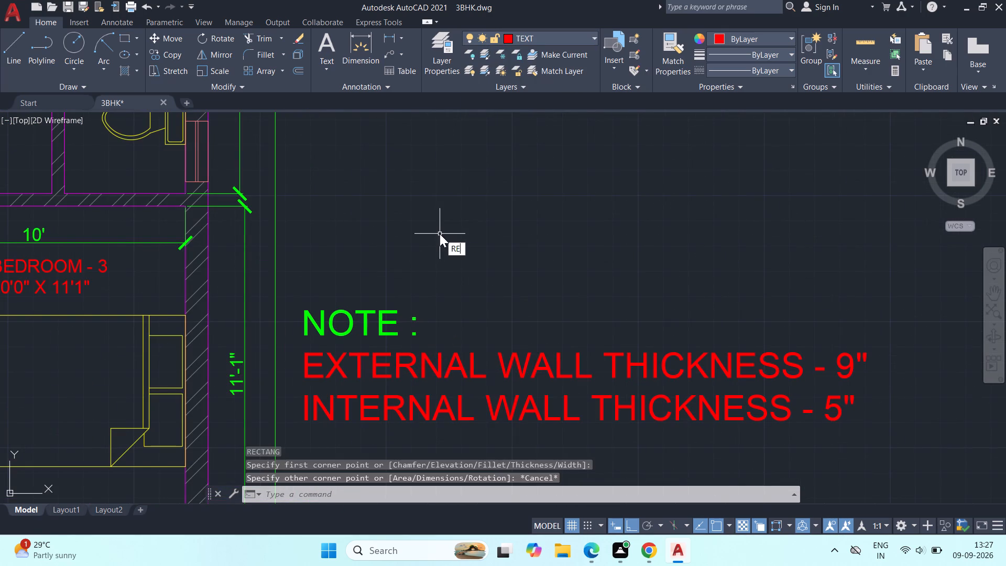
{"action": "key", "text": "space"}
{"action": "middle_click_drag", "start_coordinate": [448, 284], "coordinate": [459, 152]}
{"action": "middle_click", "coordinate": [460, 148]}
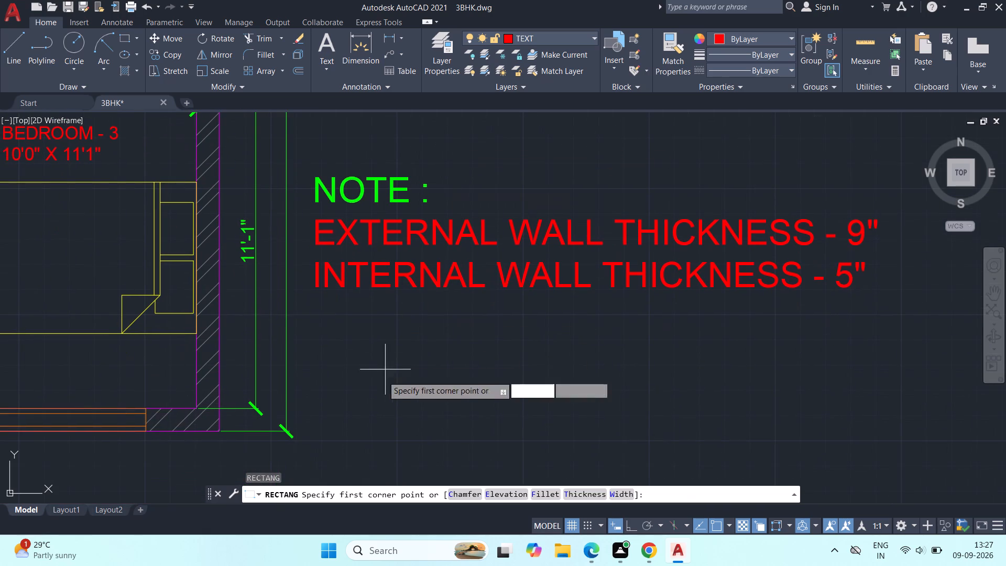
{"action": "left_click", "coordinate": [325, 320]}
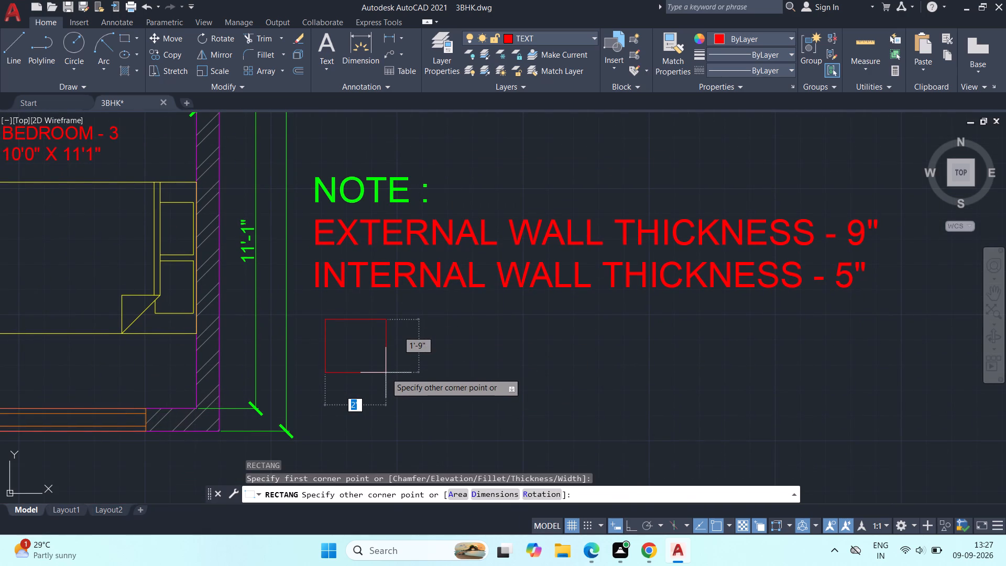
{"action": "left_click", "coordinate": [386, 373]}
{"action": "key", "text": "Escape"}
Hatch the rectangle below the note with ANSI32 in colour 8.
{"action": "scroll", "coordinate": [384, 378], "scroll_direction": "up", "scroll_amount": 1}
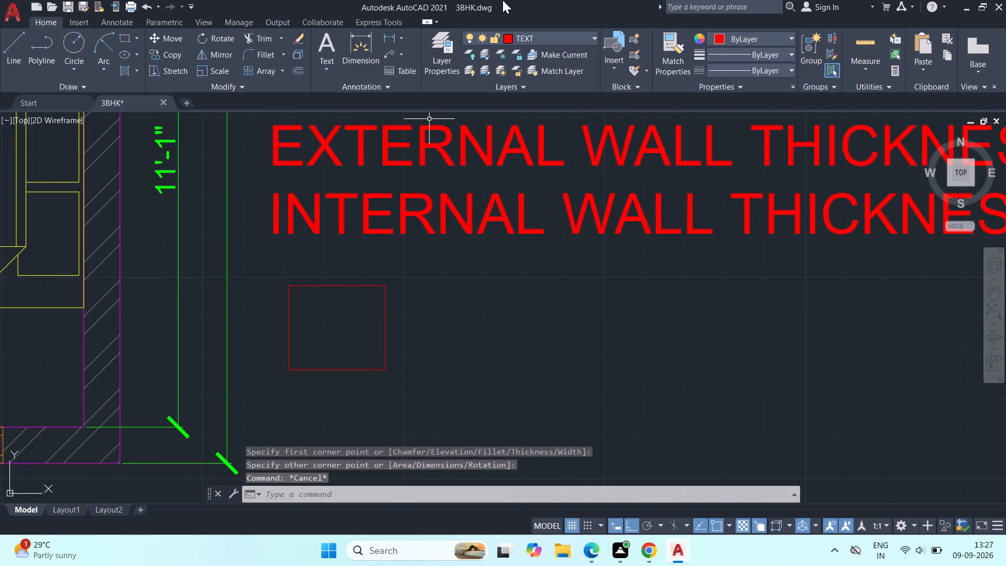
{"action": "key", "text": "h"}
{"action": "key", "text": "space"}
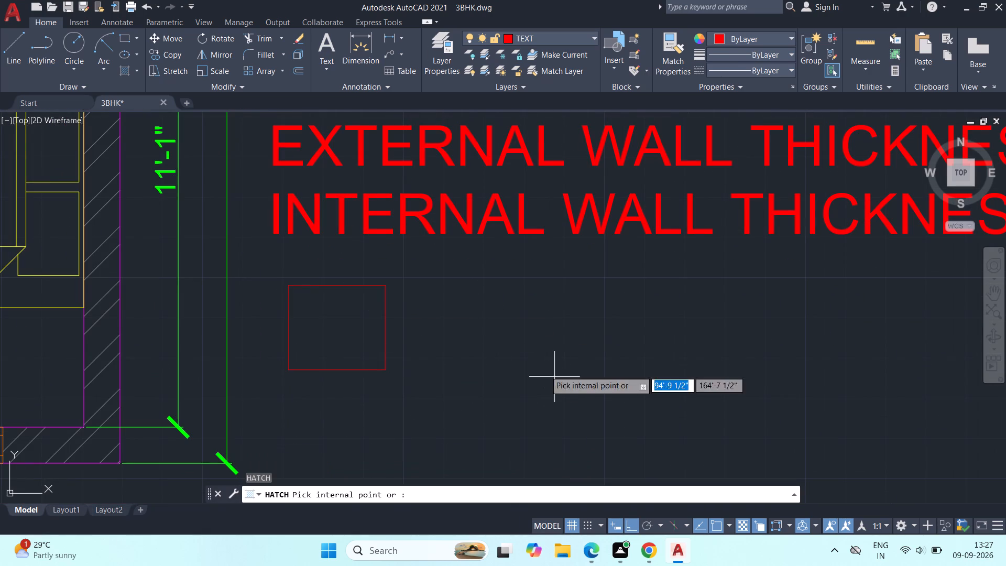
{"action": "left_click", "coordinate": [384, 298]}
{"action": "key", "text": "Escape"}
{"action": "key", "text": "Escape"}
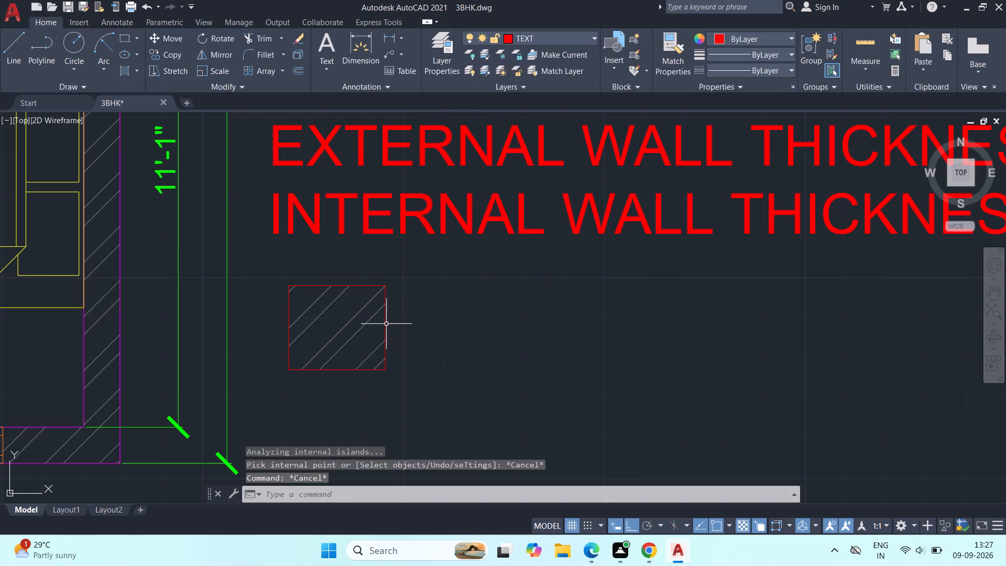
{"action": "left_click", "coordinate": [364, 322]}
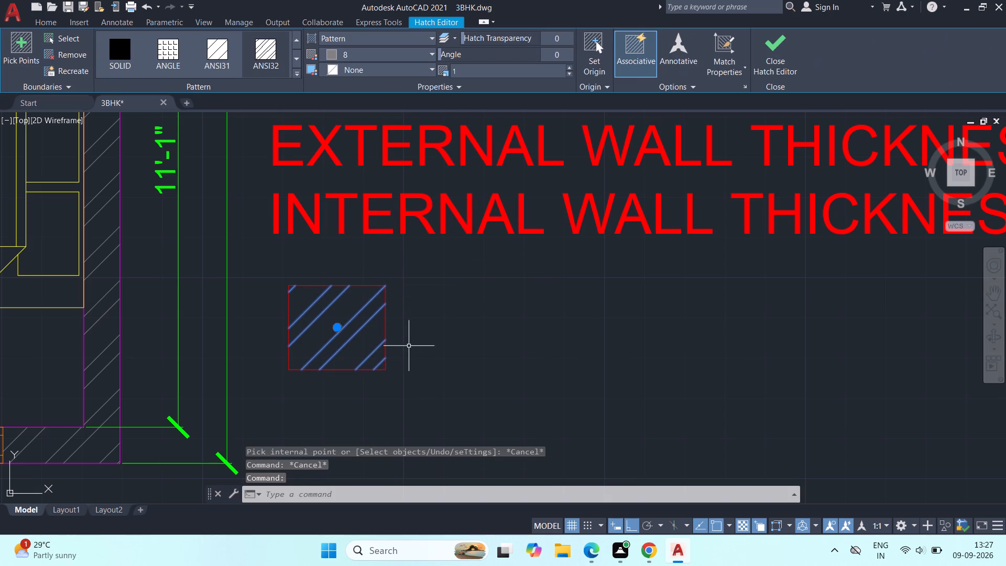
{"action": "key", "text": "Escape"}
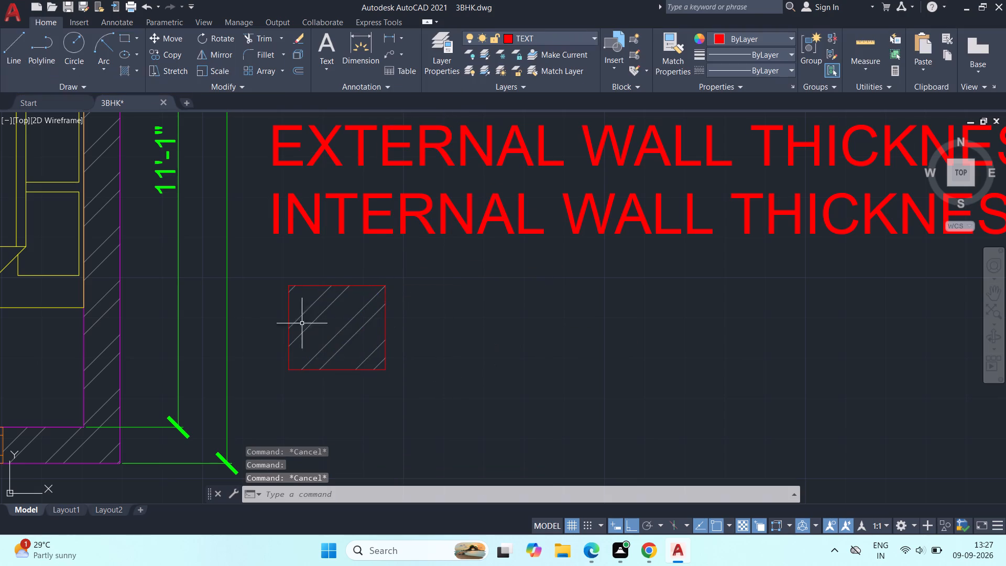
Assign the hatched rectangle's outline to the DOORS layer.
{"action": "left_click", "coordinate": [370, 284]}
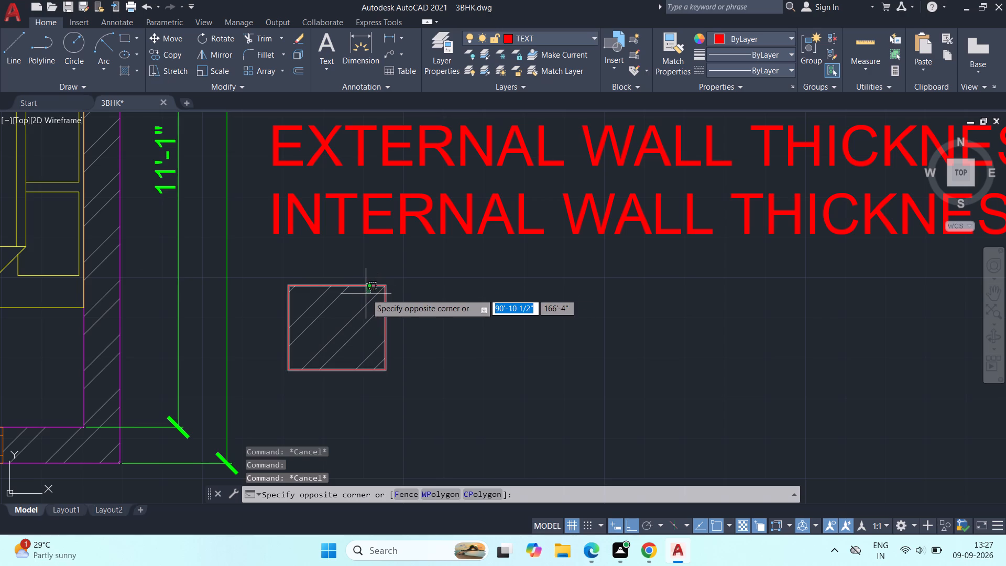
{"action": "left_click", "coordinate": [366, 293]}
{"action": "left_click", "coordinate": [561, 43]}
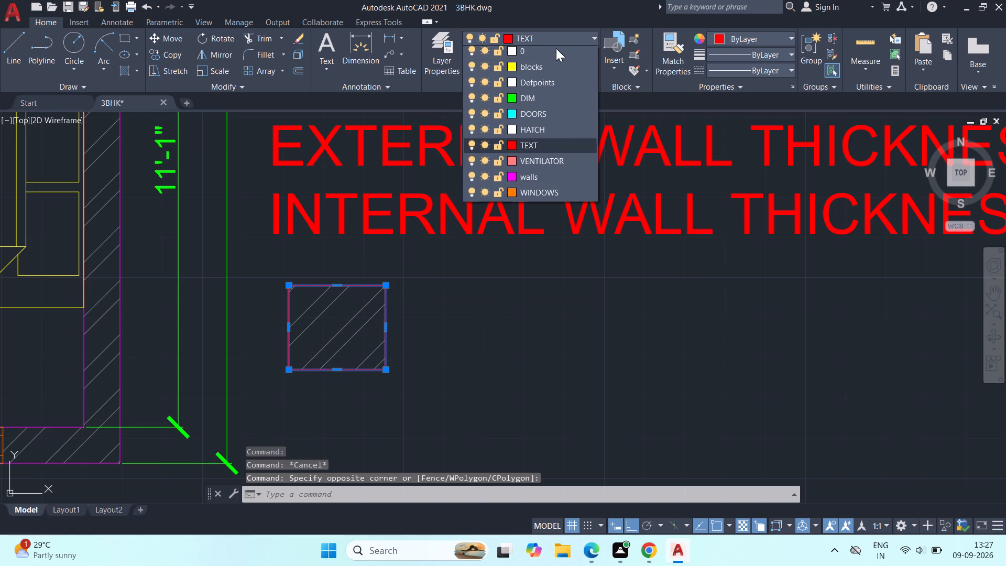
{"action": "left_click", "coordinate": [542, 116]}
{"action": "key", "text": "Escape"}
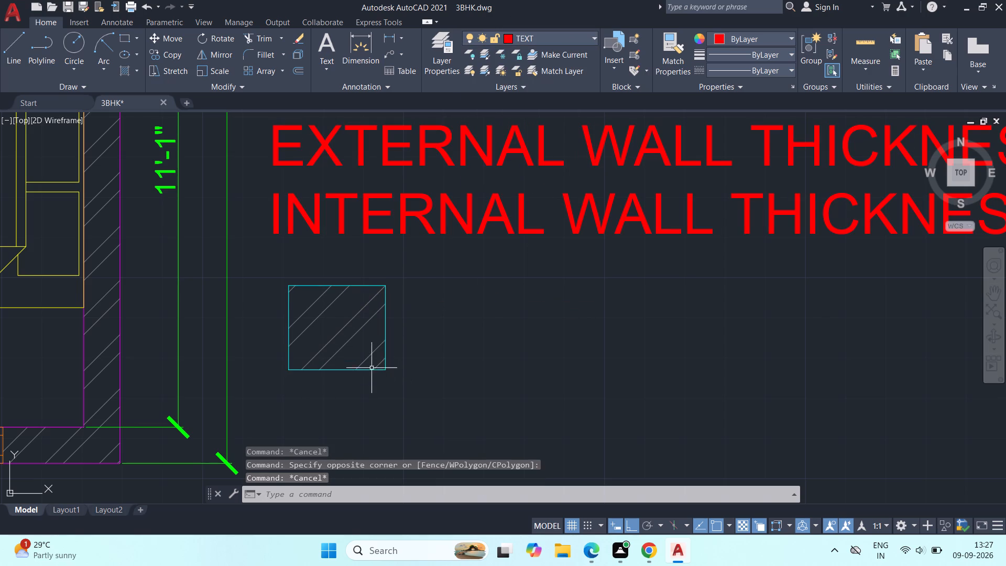
Assign the hatched sample rectangle's outline to the TEXT layer.
{"action": "left_click", "coordinate": [385, 329]}
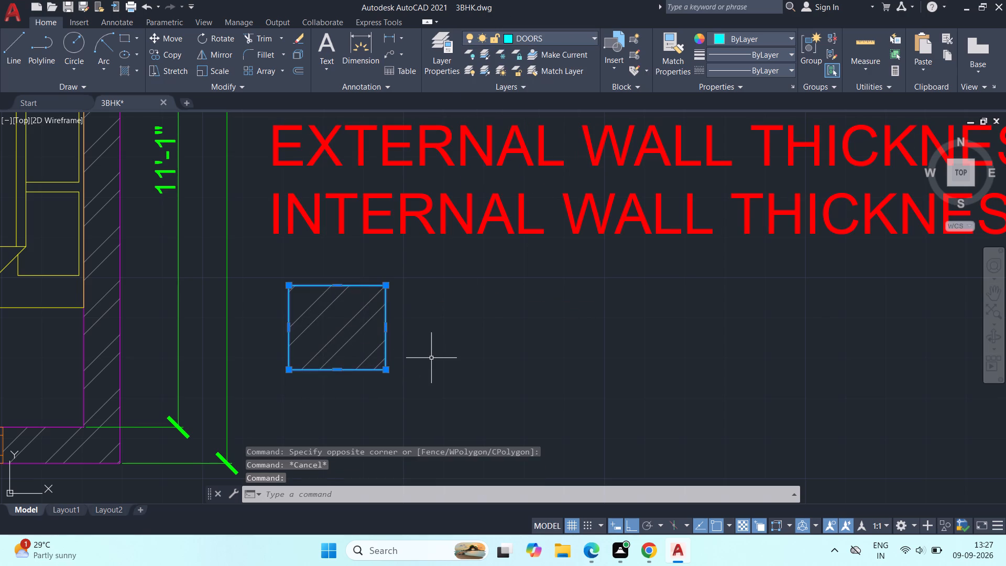
{"action": "key", "text": "Escape"}
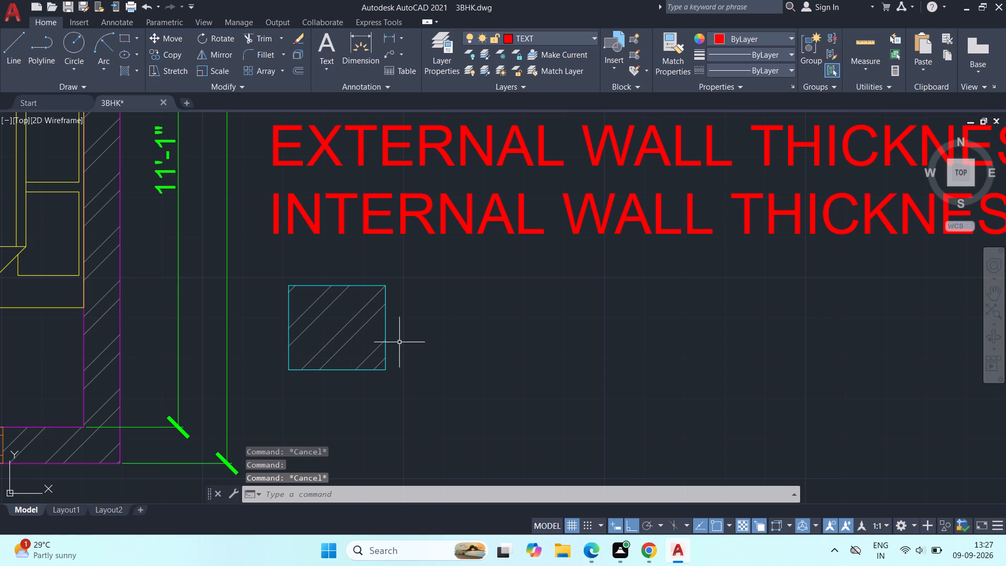
{"action": "left_click", "coordinate": [385, 333]}
{"action": "left_click", "coordinate": [539, 36]}
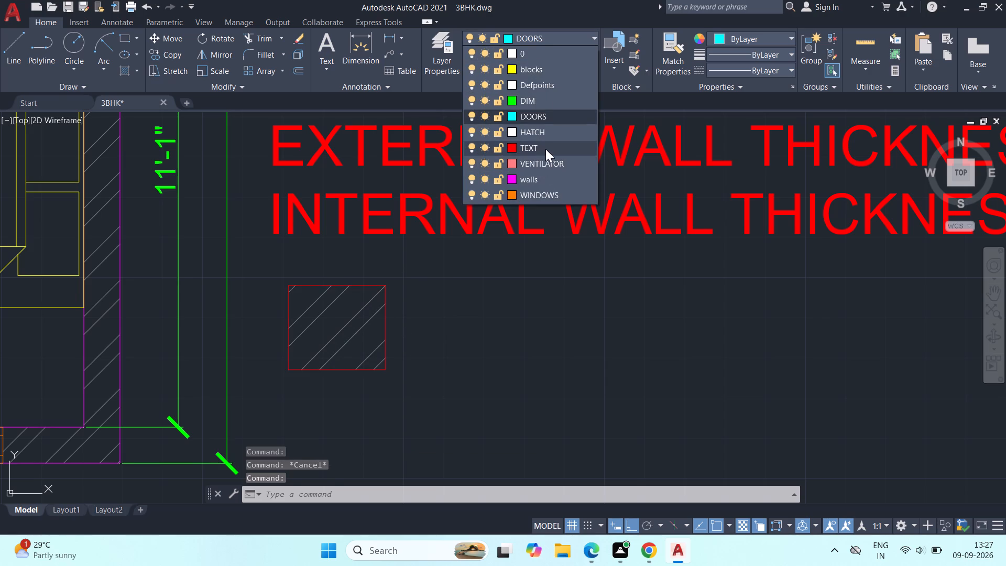
{"action": "left_click", "coordinate": [545, 149]}
{"action": "key", "text": "Escape"}
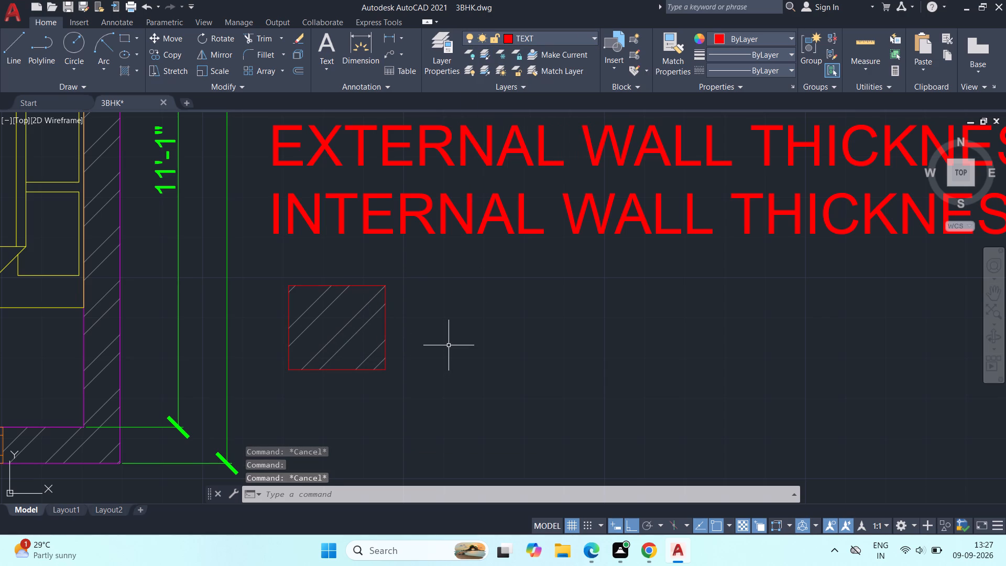
Draw a horizontal leader line outward from the midpoint of the hatched rectangle's right edge.
{"action": "type", "text": "L"}
{"action": "key", "text": "space"}
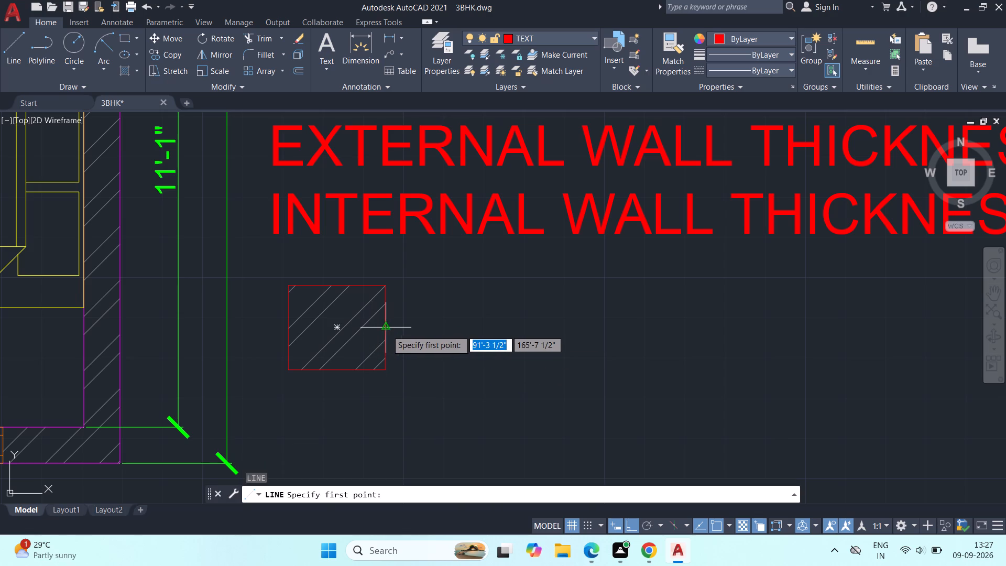
{"action": "left_click", "coordinate": [387, 330]}
{"action": "left_click", "coordinate": [528, 335]}
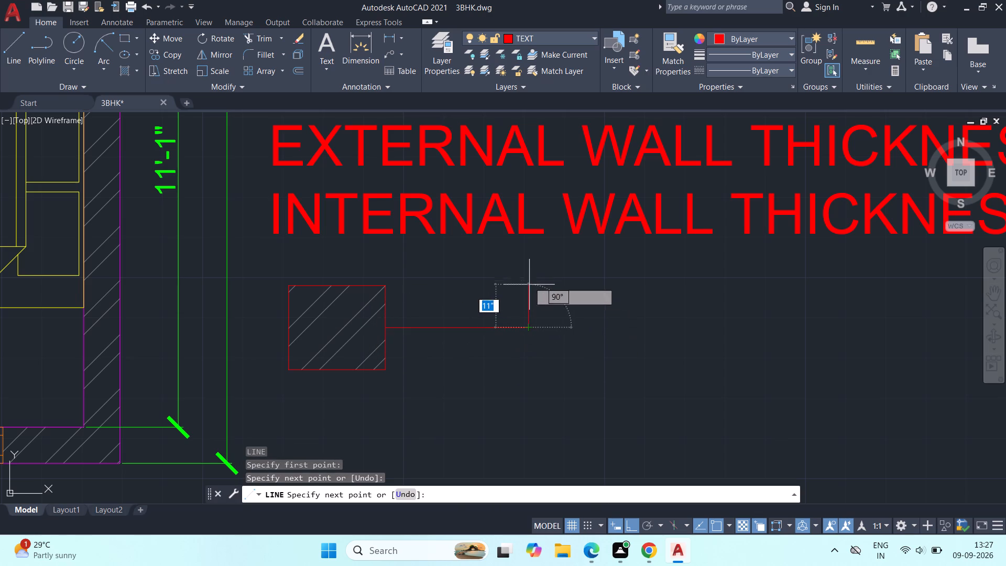
{"action": "key", "text": "Escape"}
Draw a triangular arrowhead at the leader line's free end, starting about 6 1/2" above it, with ortho off for the slanted sides.
{"action": "key", "text": "space"}
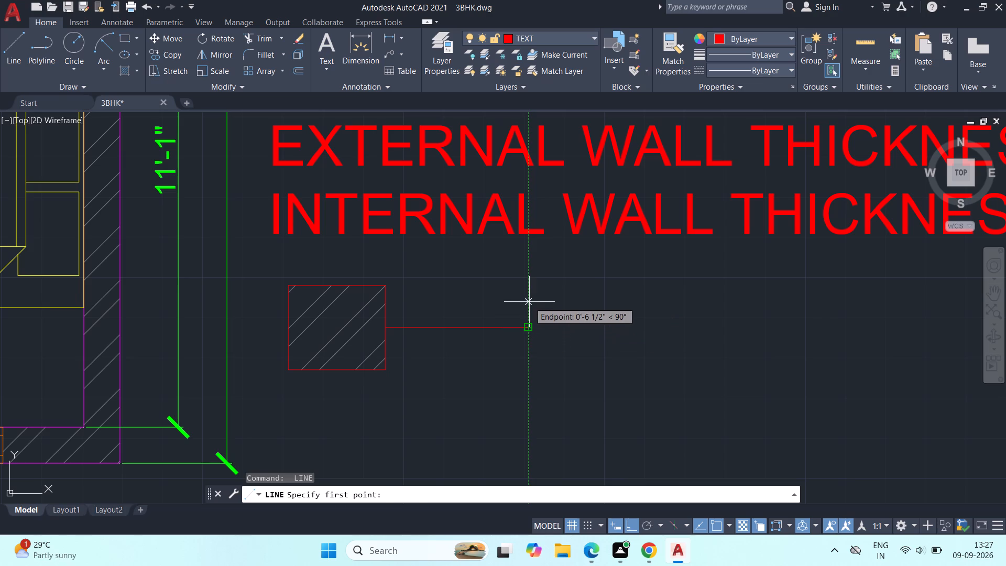
{"action": "left_click", "coordinate": [529, 302]}
{"action": "left_click", "coordinate": [528, 351]}
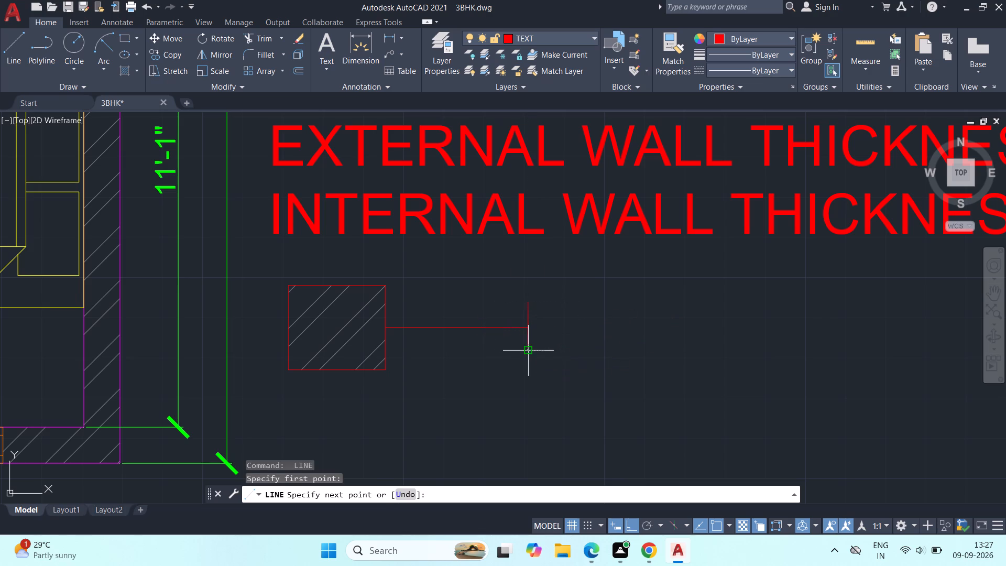
{"action": "left_click", "coordinate": [631, 523]}
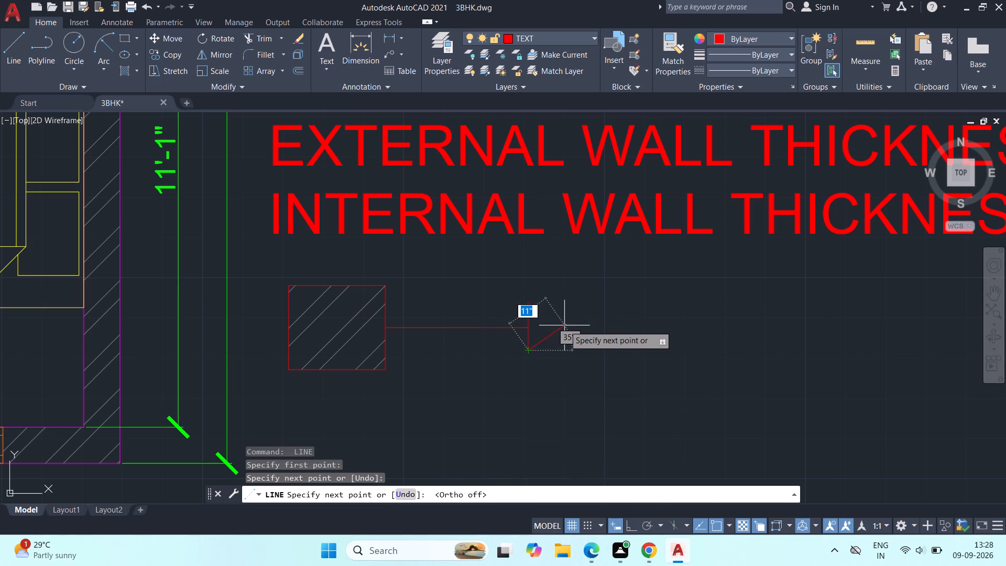
{"action": "left_click", "coordinate": [564, 325]}
{"action": "left_click", "coordinate": [531, 302]}
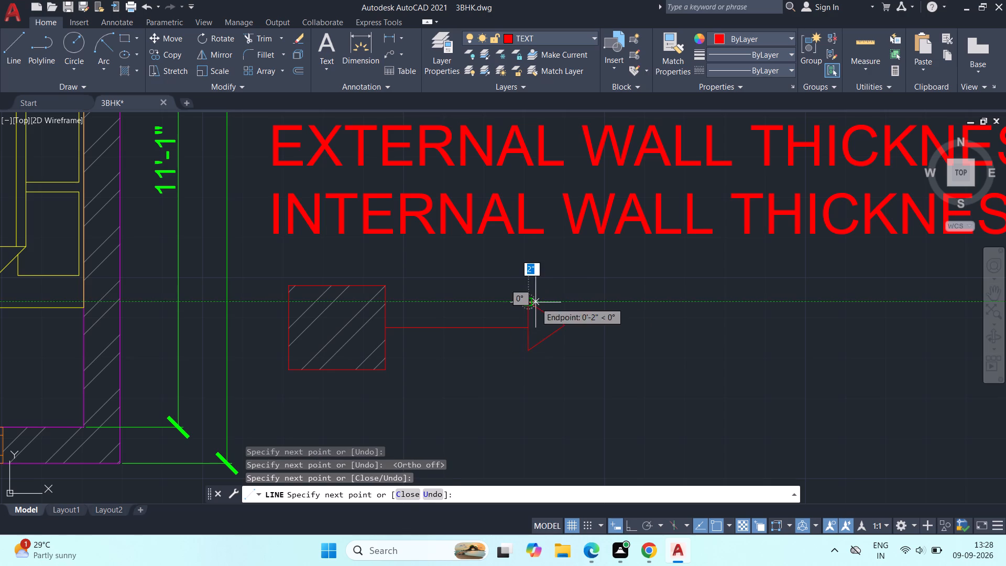
{"action": "key", "text": "Escape"}
Add 10" high multiline text reading WALL beside the arrowhead on the TEXT layer.
{"action": "middle_click_drag", "start_coordinate": [589, 344], "coordinate": [415, 315]}
{"action": "scroll", "coordinate": [415, 317], "scroll_direction": "down", "scroll_amount": 1}
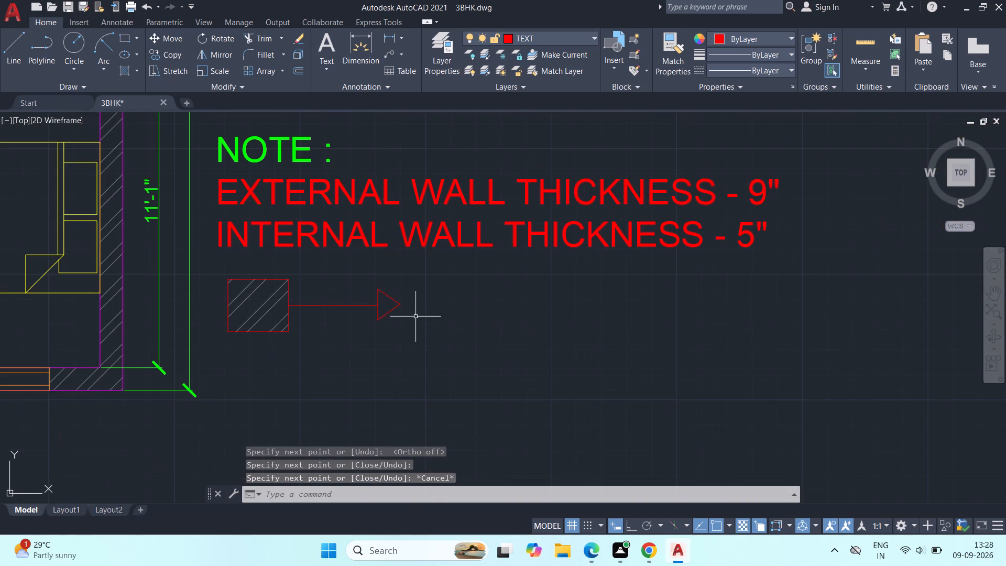
{"action": "middle_click_drag", "start_coordinate": [415, 317], "coordinate": [426, 325]}
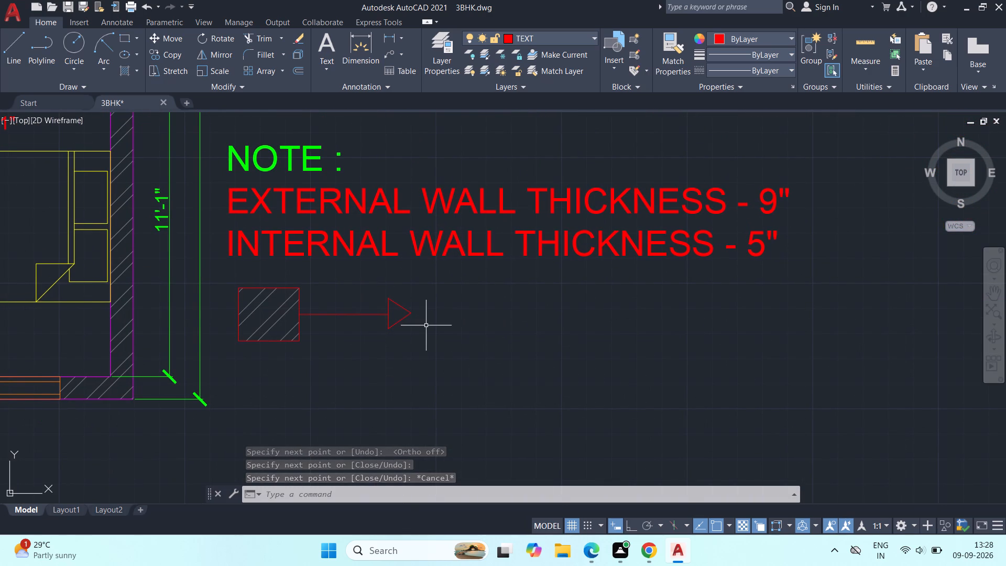
{"action": "type", "text": "MT"}
{"action": "left_click", "coordinate": [481, 341]}
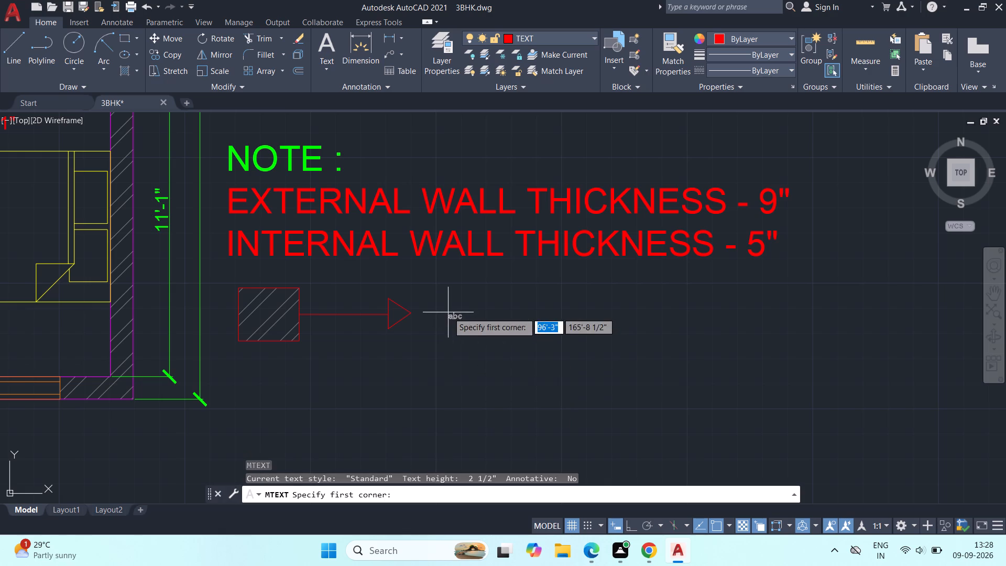
{"action": "left_click", "coordinate": [427, 287]}
{"action": "left_click", "coordinate": [676, 344]}
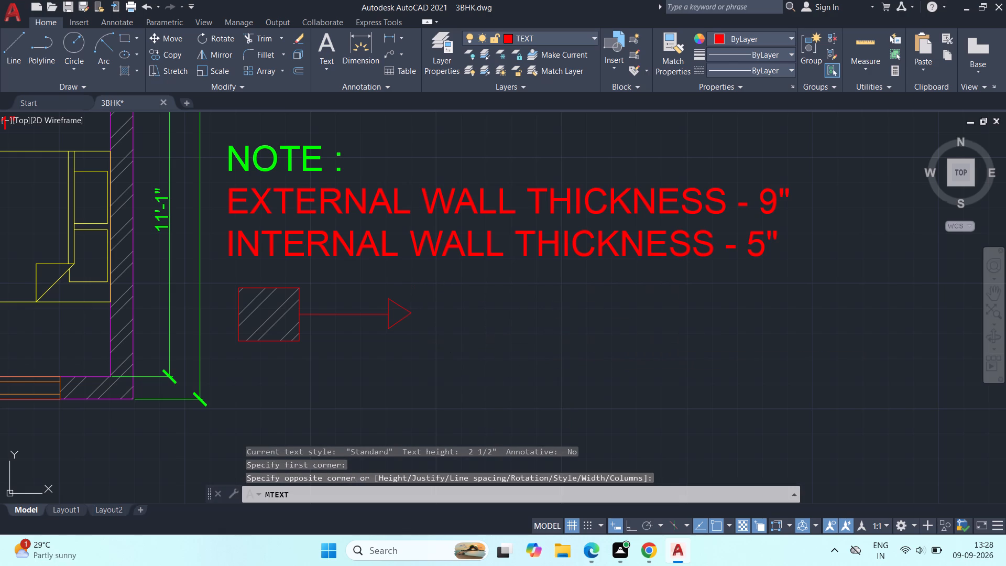
{"action": "scroll", "coordinate": [475, 297], "scroll_direction": "up", "scroll_amount": 1}
{"action": "left_click_drag", "start_coordinate": [153, 59], "coordinate": [128, 48]}
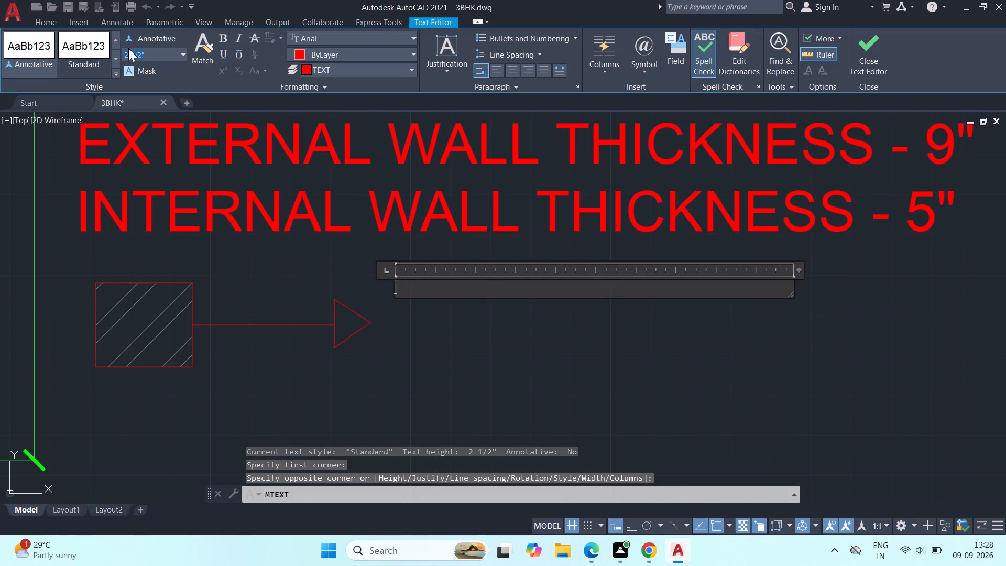
{"action": "left_click_drag", "start_coordinate": [128, 48], "coordinate": [113, 48]}
{"action": "type", "text": "10\""}
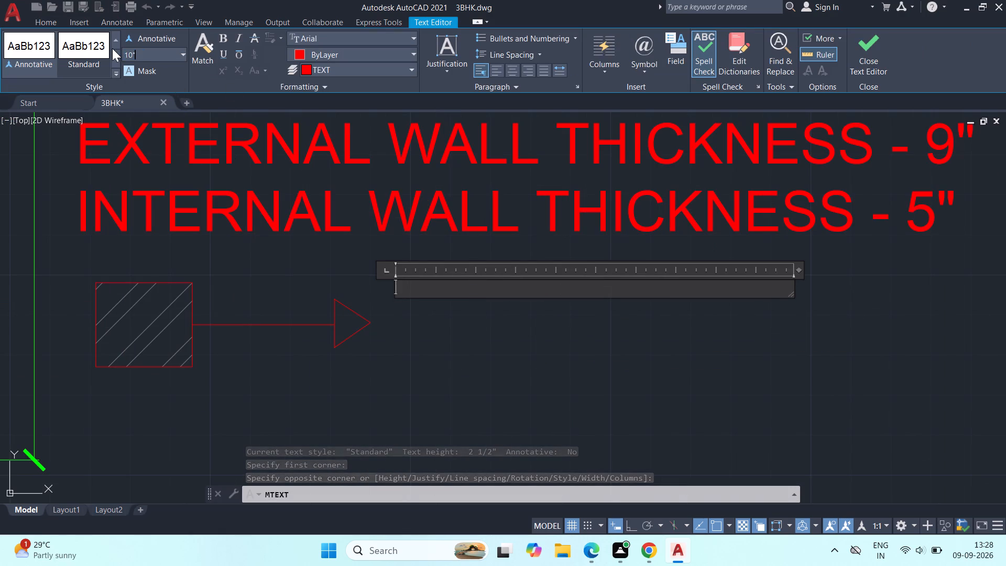
{"action": "key", "text": "Return"}
{"action": "scroll", "coordinate": [433, 284], "scroll_direction": "up", "scroll_amount": 1}
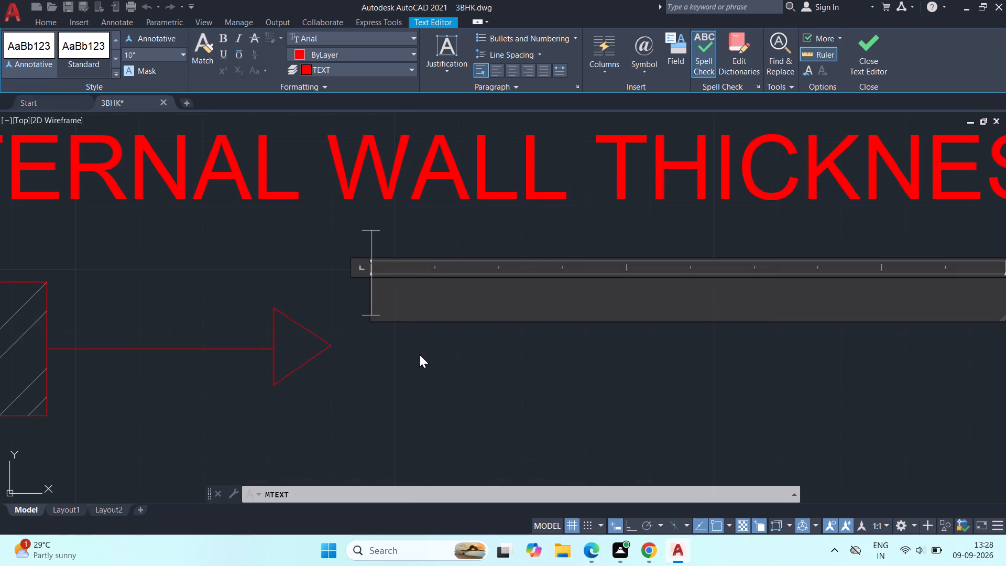
{"action": "middle_click_drag", "start_coordinate": [417, 353], "coordinate": [390, 318]}
{"action": "type", "text": "WALL"}
{"action": "key", "text": "space"}
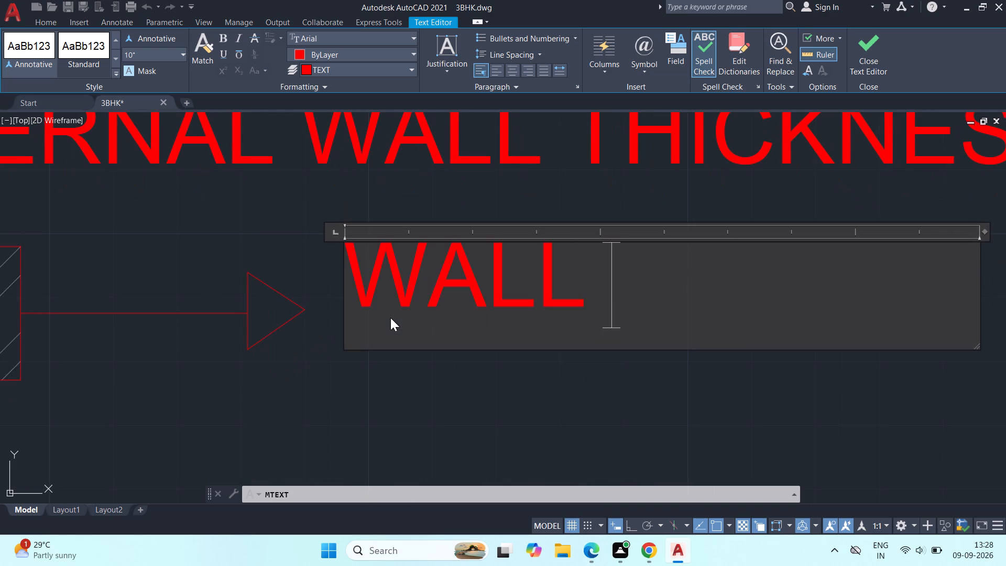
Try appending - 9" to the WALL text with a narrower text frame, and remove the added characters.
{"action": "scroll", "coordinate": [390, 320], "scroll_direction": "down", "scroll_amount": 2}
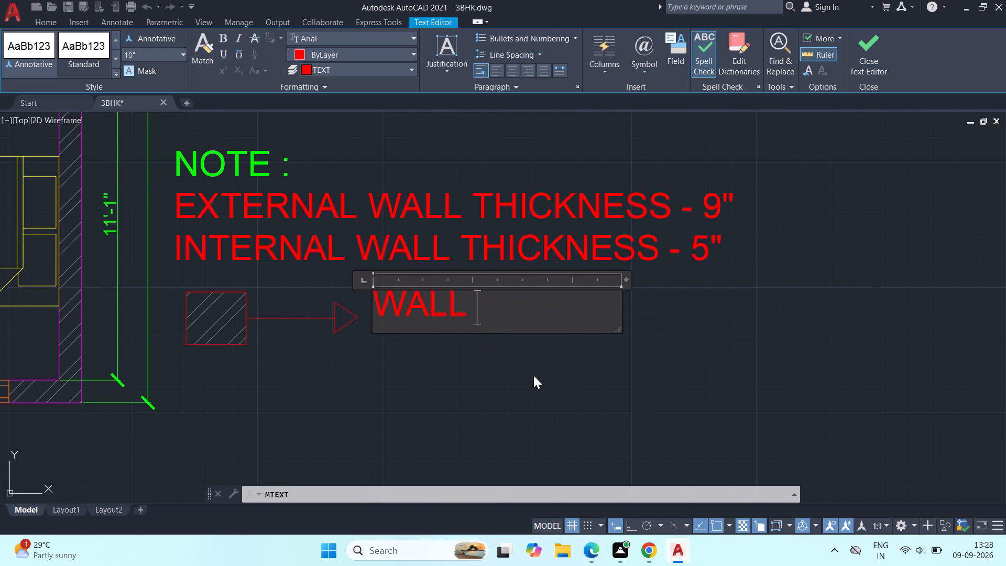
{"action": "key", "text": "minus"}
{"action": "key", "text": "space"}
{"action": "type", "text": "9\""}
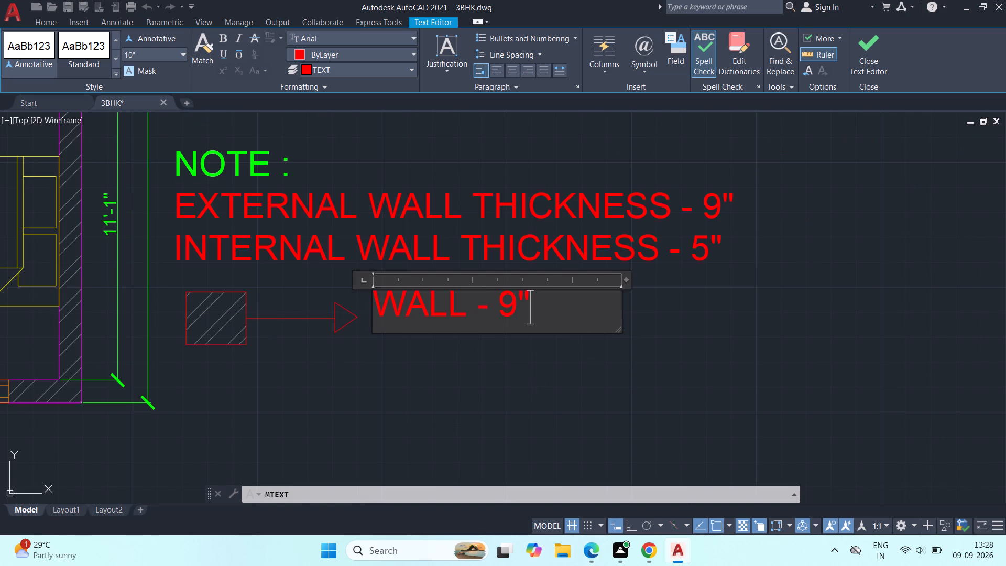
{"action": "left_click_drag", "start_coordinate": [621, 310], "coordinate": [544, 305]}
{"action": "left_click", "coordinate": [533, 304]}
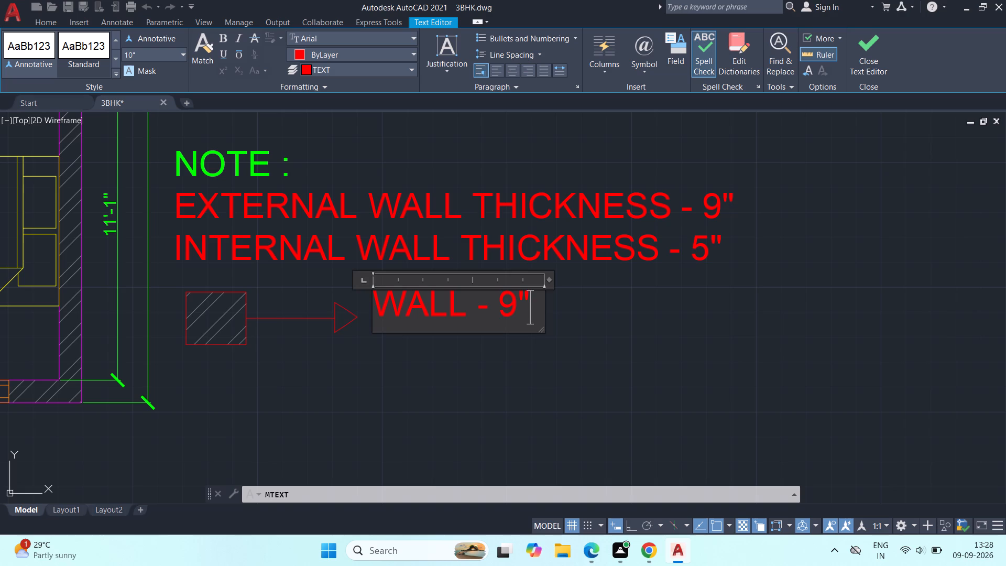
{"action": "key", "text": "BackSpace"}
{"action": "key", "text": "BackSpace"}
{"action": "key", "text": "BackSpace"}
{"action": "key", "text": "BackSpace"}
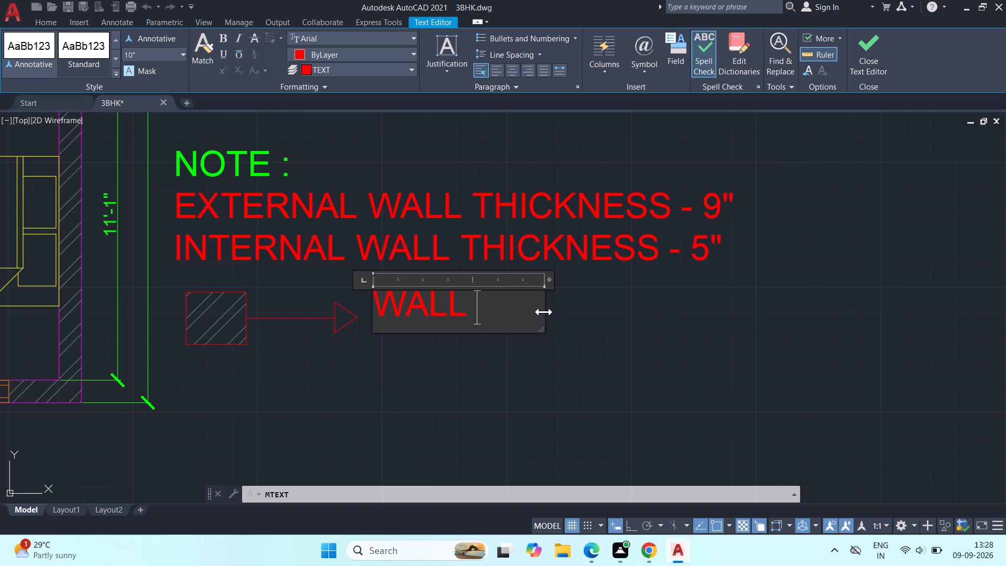
Narrow the text frame to fit the word WALL and finish the text.
{"action": "left_click_drag", "start_coordinate": [541, 312], "coordinate": [491, 315]}
{"action": "left_click_drag", "start_coordinate": [543, 307], "coordinate": [467, 314]}
{"action": "left_click", "coordinate": [397, 367]}
Move the WALL text slightly down so it lines up with the arrow's centre.
{"action": "left_click", "coordinate": [409, 314]}
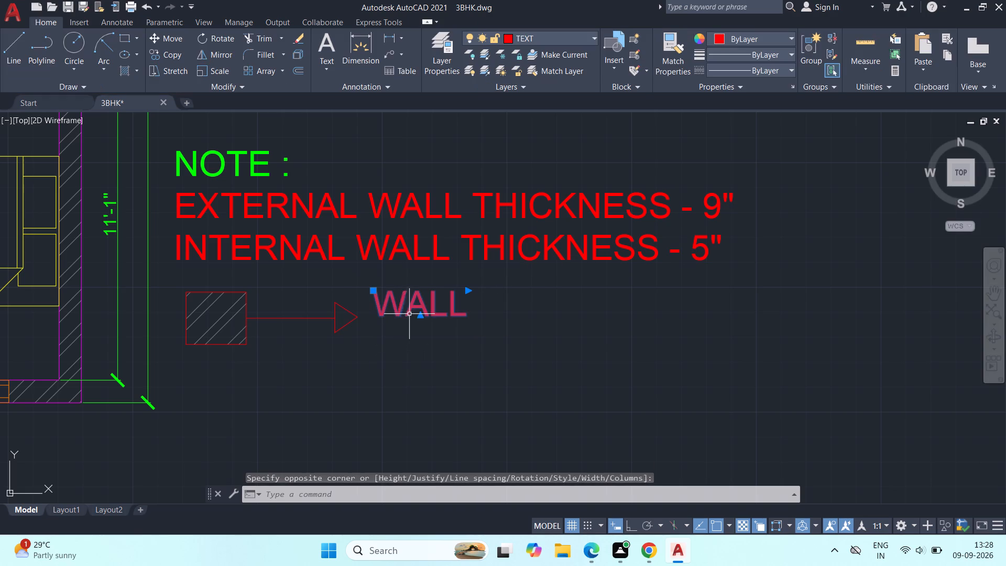
{"action": "type", "text": "M"}
{"action": "key", "text": "space"}
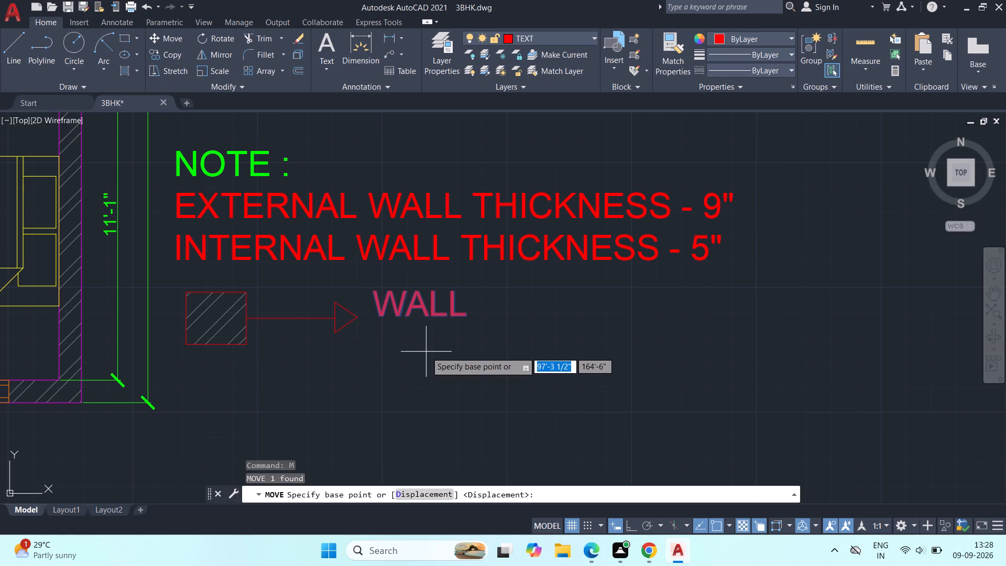
{"action": "left_click", "coordinate": [427, 304]}
{"action": "left_click", "coordinate": [422, 320]}
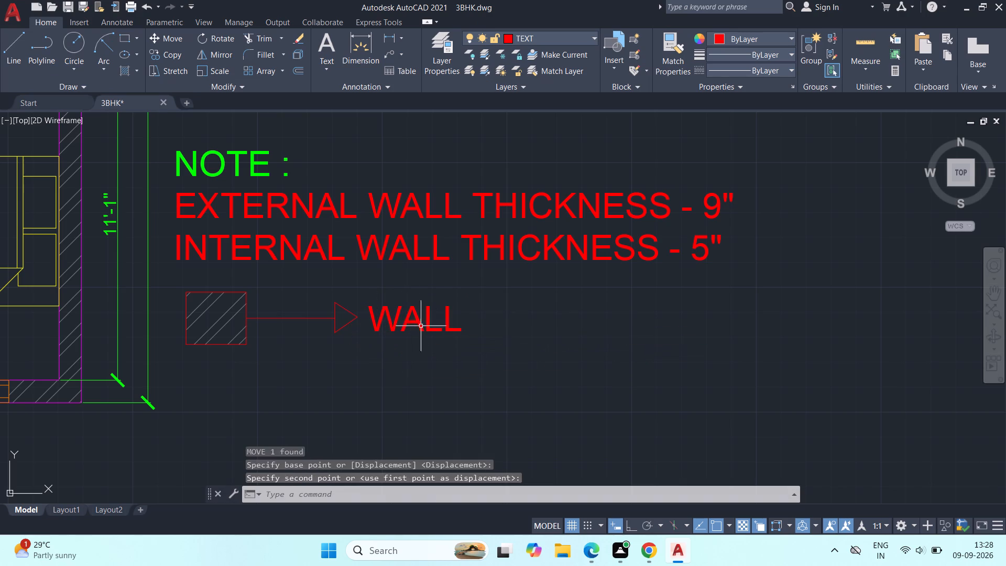
Save the 3BHK drawing with the whole plan and note in view.
{"action": "scroll", "coordinate": [390, 358], "scroll_direction": "down", "scroll_amount": 2}
{"action": "middle_click_drag", "start_coordinate": [385, 382], "coordinate": [506, 371]}
{"action": "scroll", "coordinate": [501, 365], "scroll_direction": "down", "scroll_amount": 1}
{"action": "middle_click_drag", "start_coordinate": [563, 382], "coordinate": [570, 390]}
{"action": "key", "text": "Escape"}
{"action": "key", "text": "ctrl+s"}
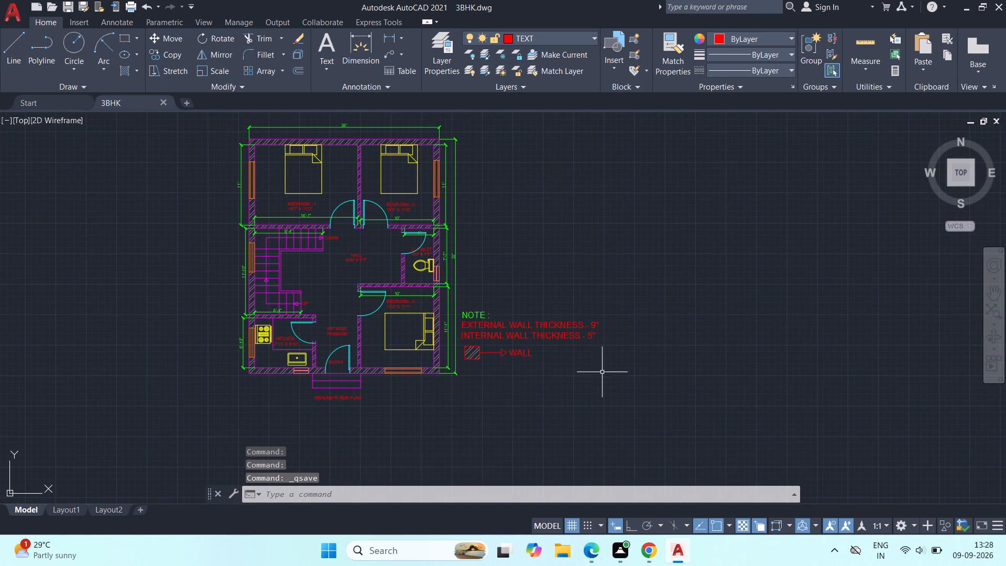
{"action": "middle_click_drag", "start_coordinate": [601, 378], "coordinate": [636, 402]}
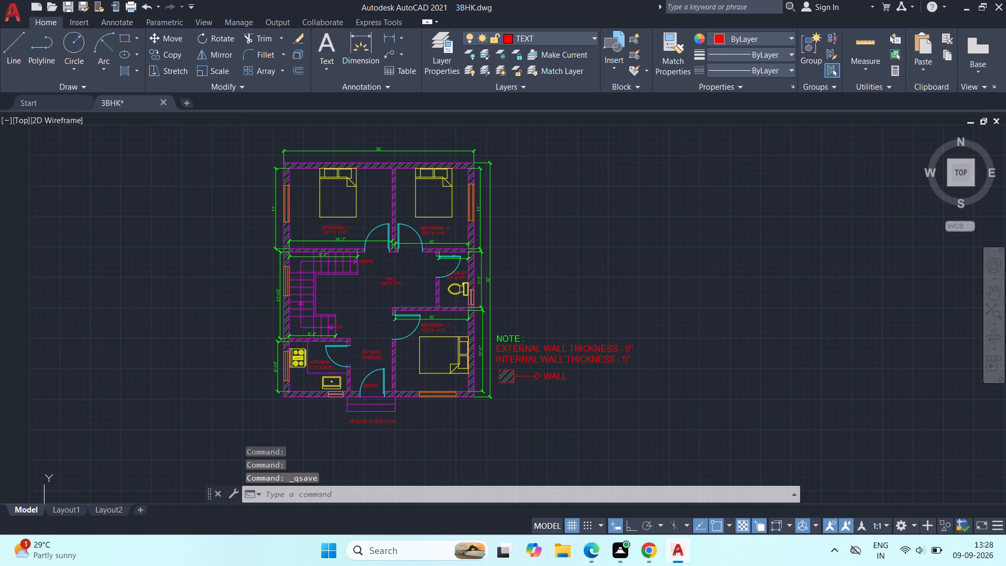
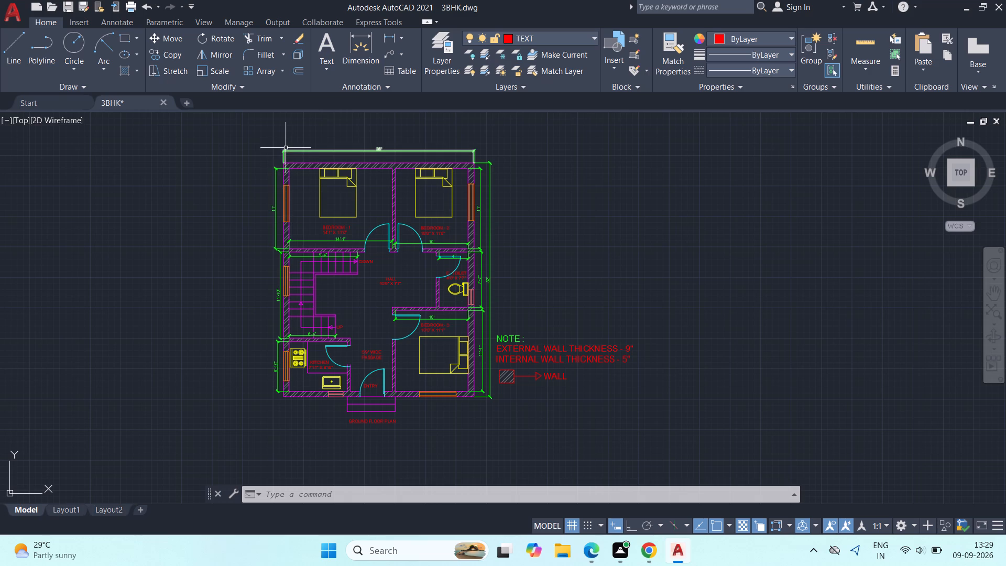
Review the Open and Save settings in Options, including file format and automatic save, and apply them as set.
{"action": "type", "text": "PO"}
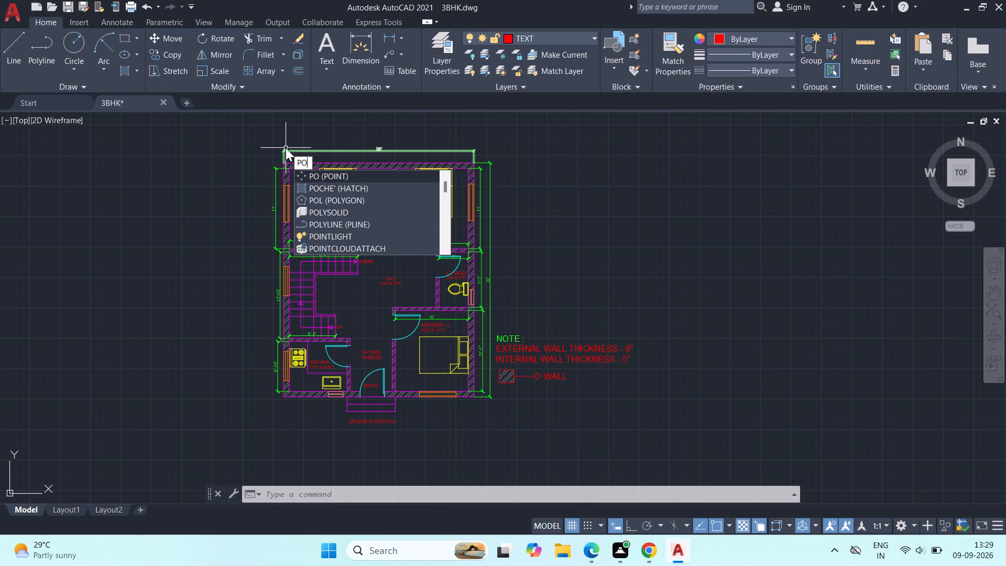
{"action": "key", "text": "BackSpace"}
{"action": "key", "text": "BackSpace"}
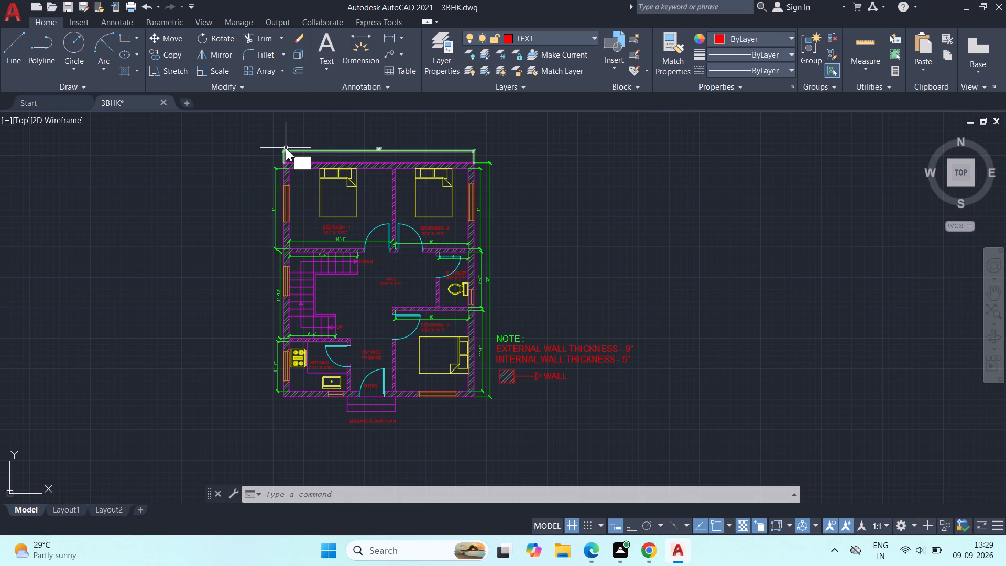
{"action": "type", "text": "OP"}
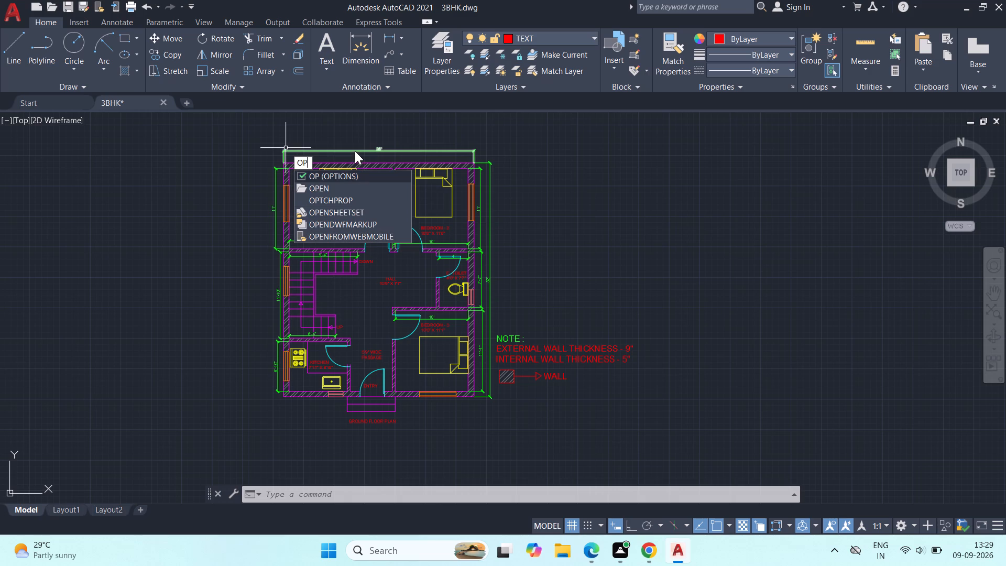
{"action": "left_click", "coordinate": [359, 174]}
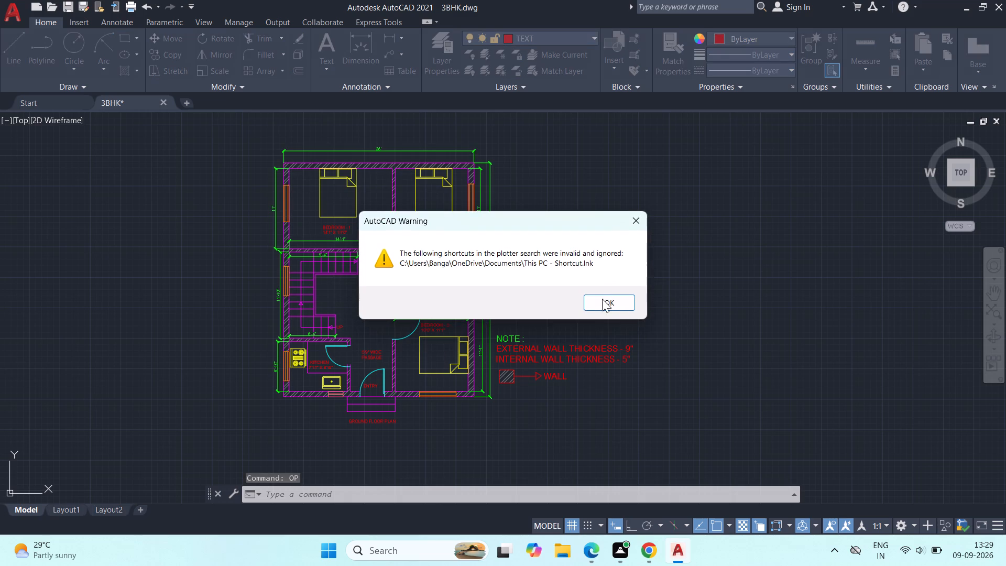
{"action": "left_click", "coordinate": [614, 306]}
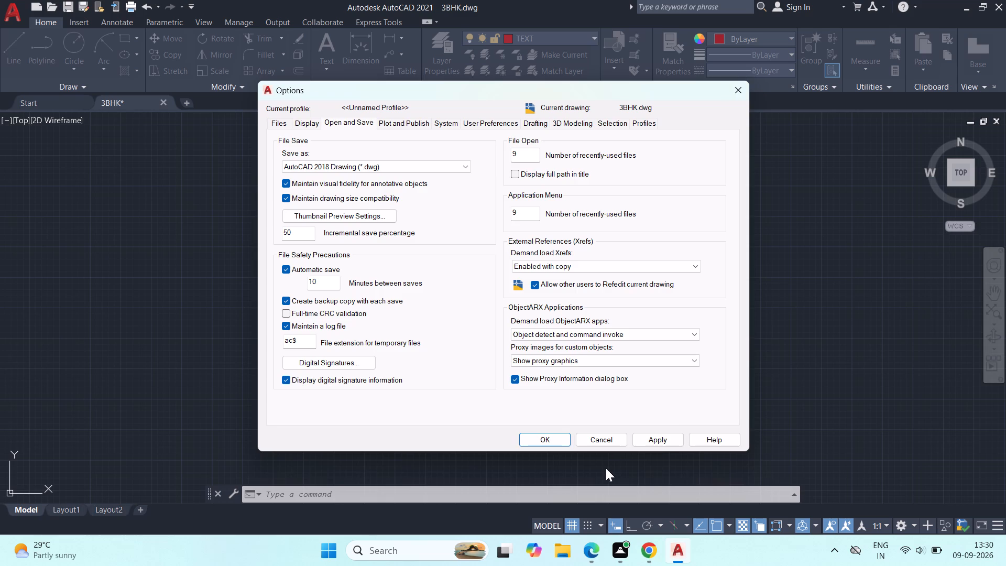
{"action": "left_click", "coordinate": [655, 442]}
{"action": "left_click", "coordinate": [553, 437]}
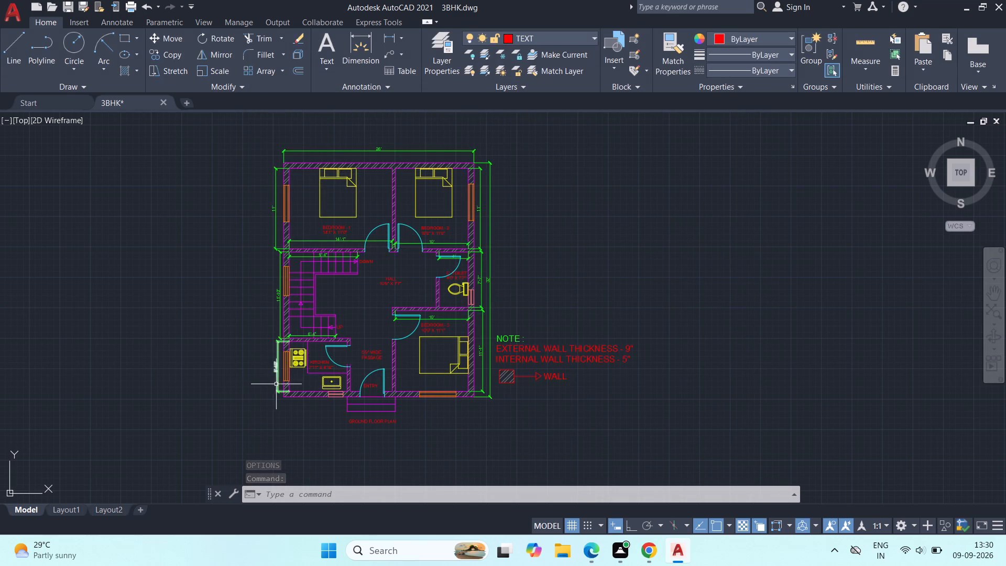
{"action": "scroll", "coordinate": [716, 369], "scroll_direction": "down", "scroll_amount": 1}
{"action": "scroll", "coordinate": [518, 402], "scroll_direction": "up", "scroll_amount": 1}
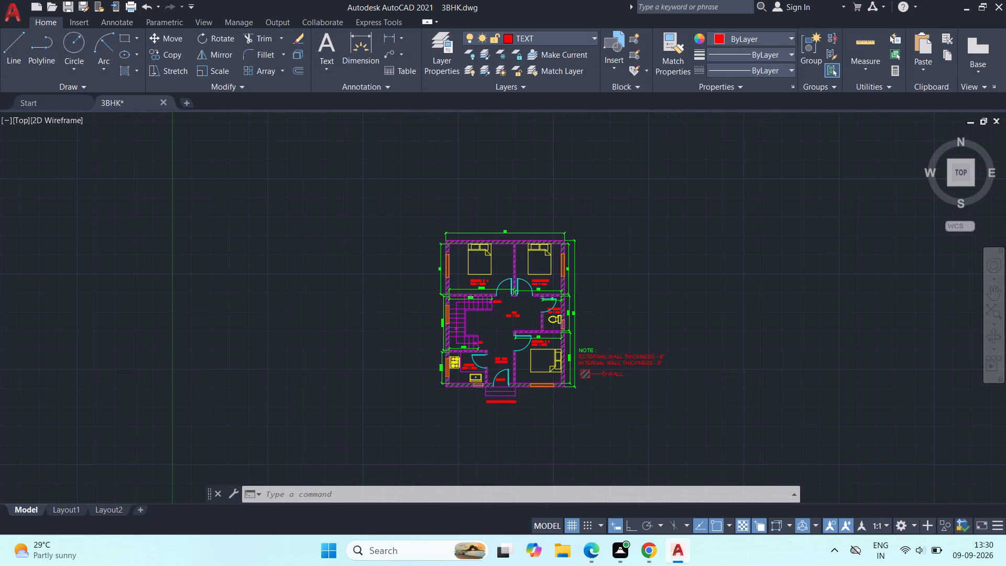
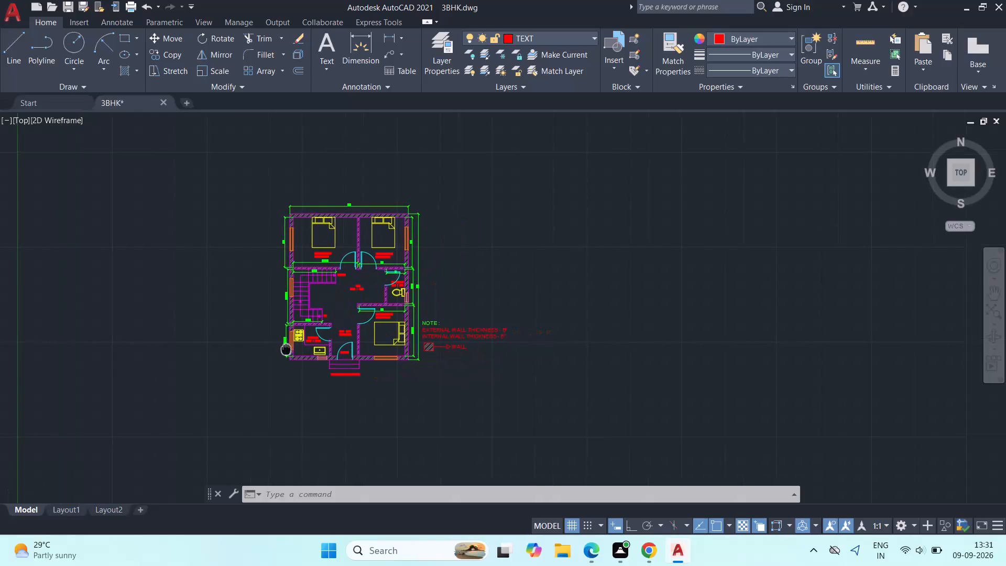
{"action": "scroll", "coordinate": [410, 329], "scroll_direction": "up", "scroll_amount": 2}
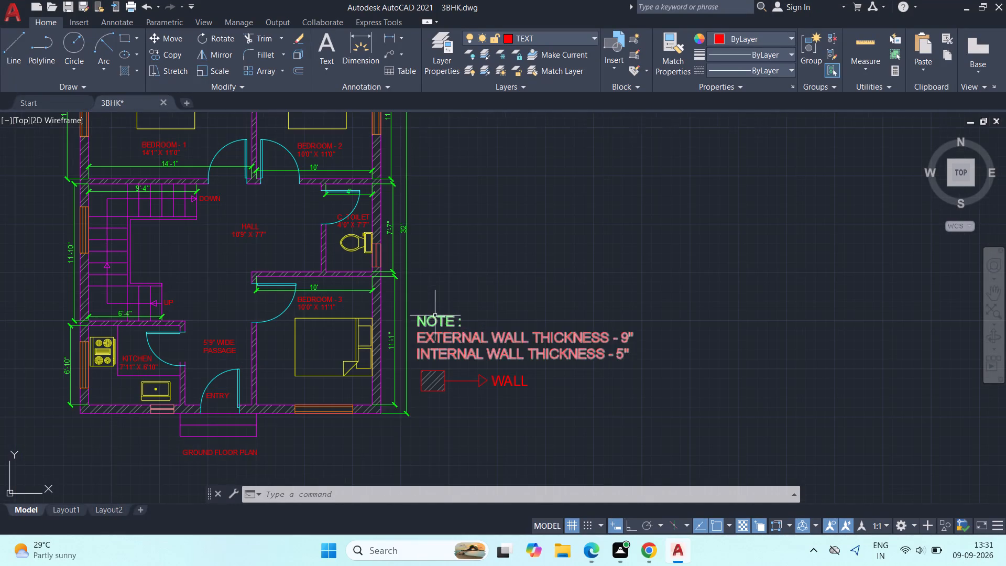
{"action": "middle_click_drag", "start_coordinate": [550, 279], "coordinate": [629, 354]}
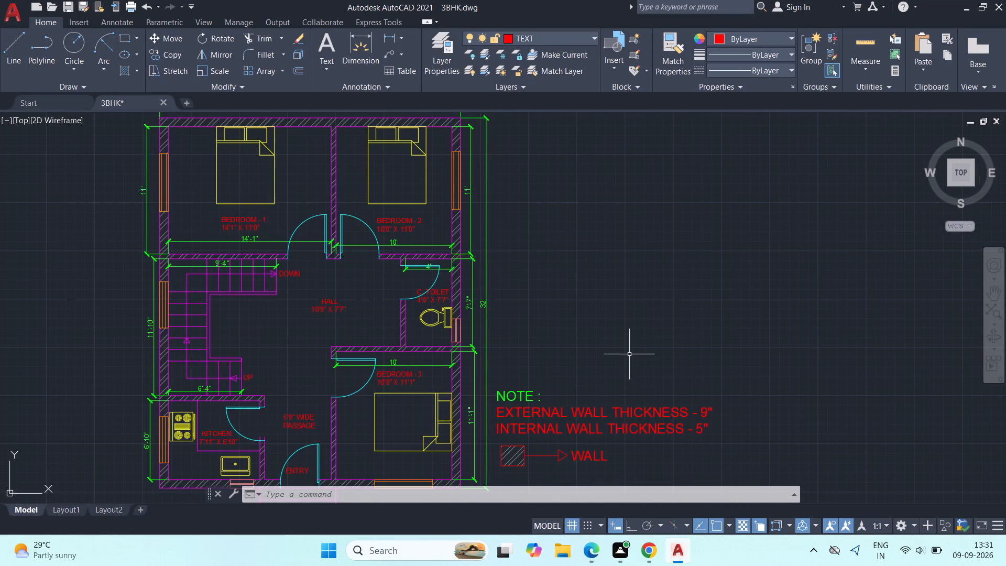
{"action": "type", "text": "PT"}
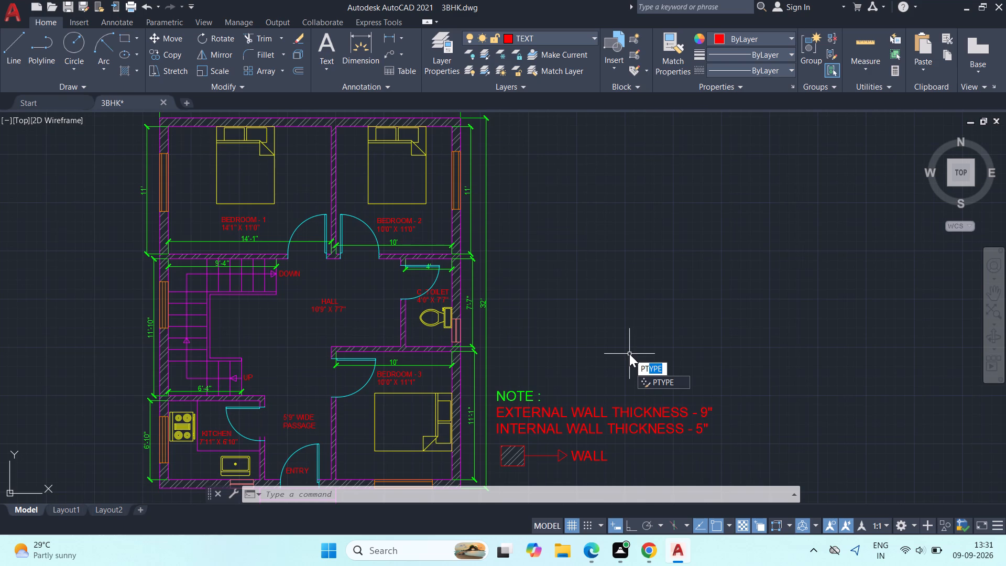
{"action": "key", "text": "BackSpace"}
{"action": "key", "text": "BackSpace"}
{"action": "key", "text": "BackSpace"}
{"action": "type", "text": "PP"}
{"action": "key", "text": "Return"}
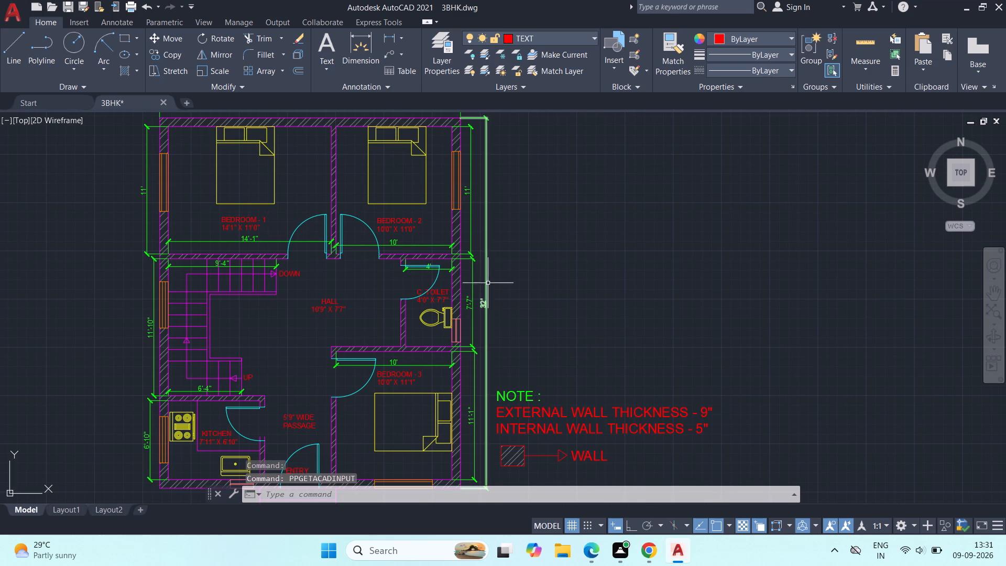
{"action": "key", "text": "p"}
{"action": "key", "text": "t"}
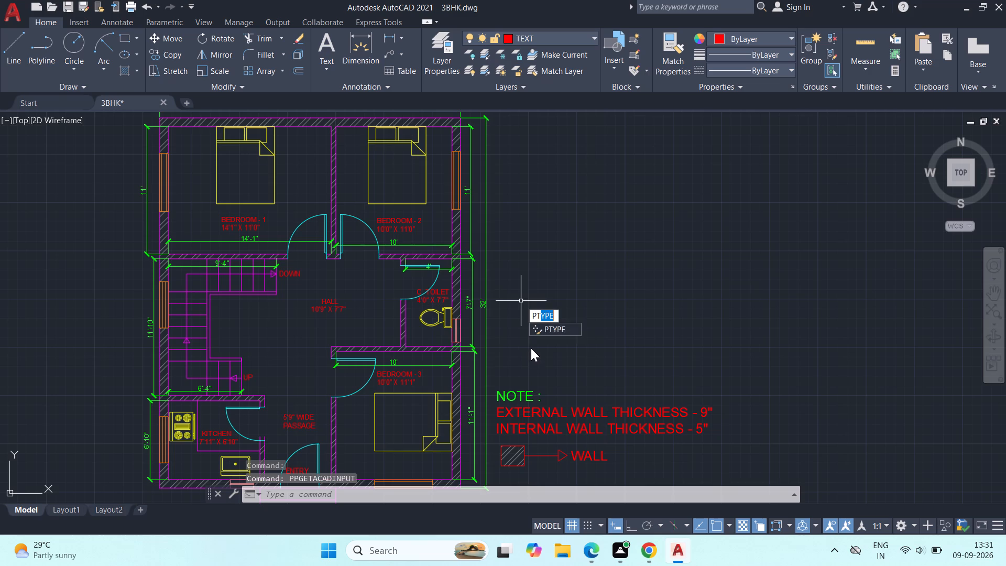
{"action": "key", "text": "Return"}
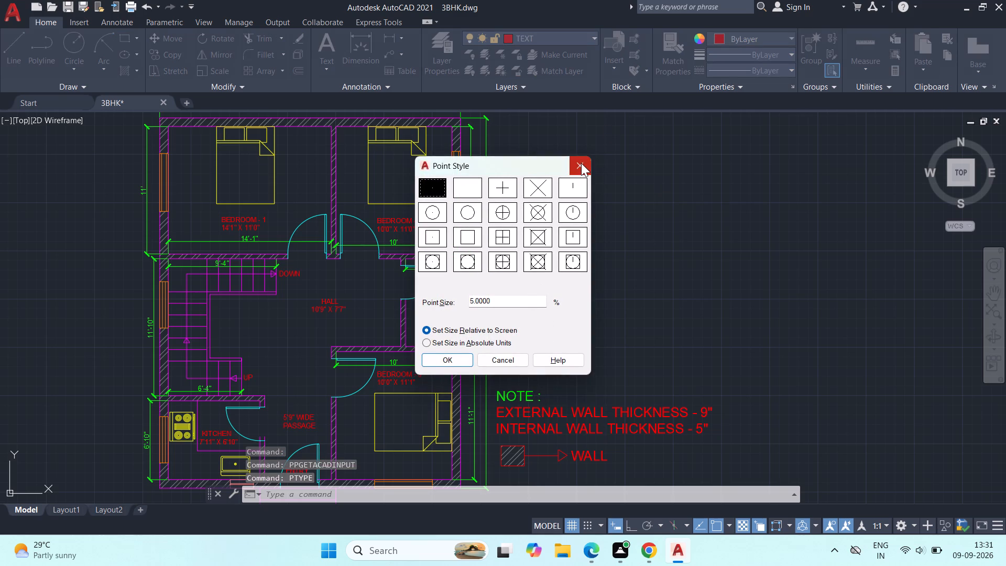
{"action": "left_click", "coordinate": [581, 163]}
Export the displayed ground floor plan to PDF as 3BHK.pdf in the Documents folder.
{"action": "middle_click_drag", "start_coordinate": [588, 207], "coordinate": [622, 191]}
{"action": "scroll", "coordinate": [622, 191], "scroll_direction": "down", "scroll_amount": 1}
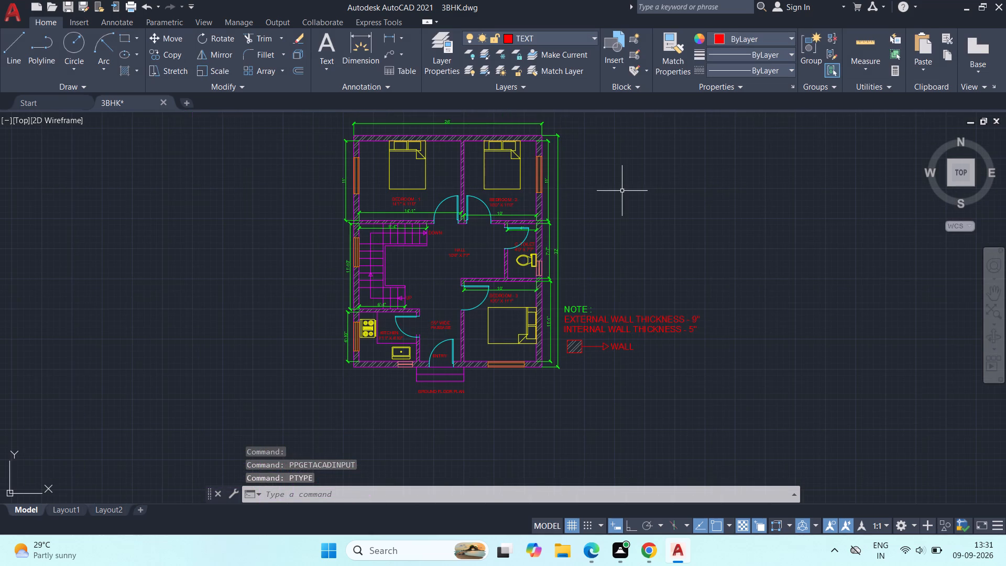
{"action": "middle_click_drag", "start_coordinate": [622, 191], "coordinate": [627, 202]}
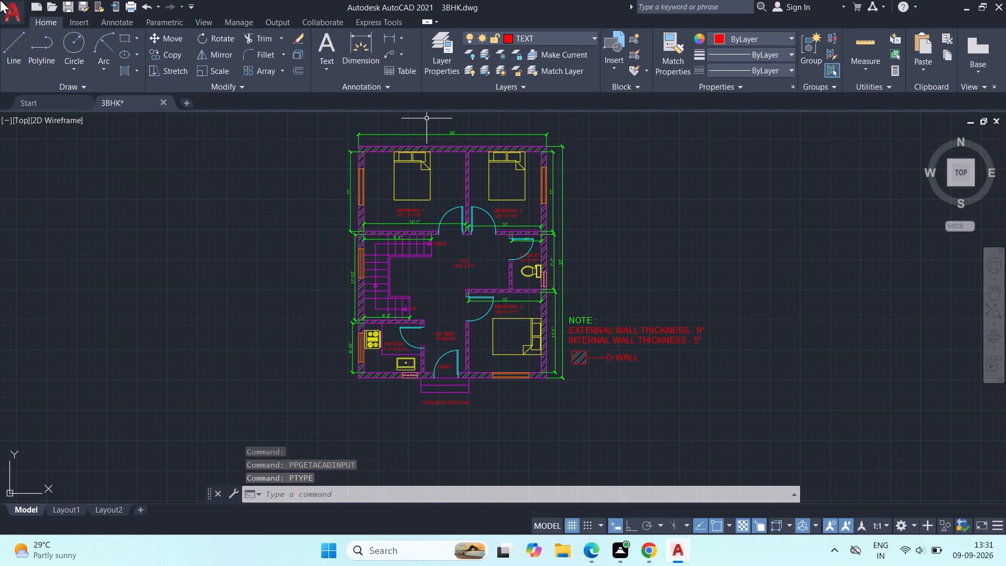
{"action": "left_click", "coordinate": [16, 15]}
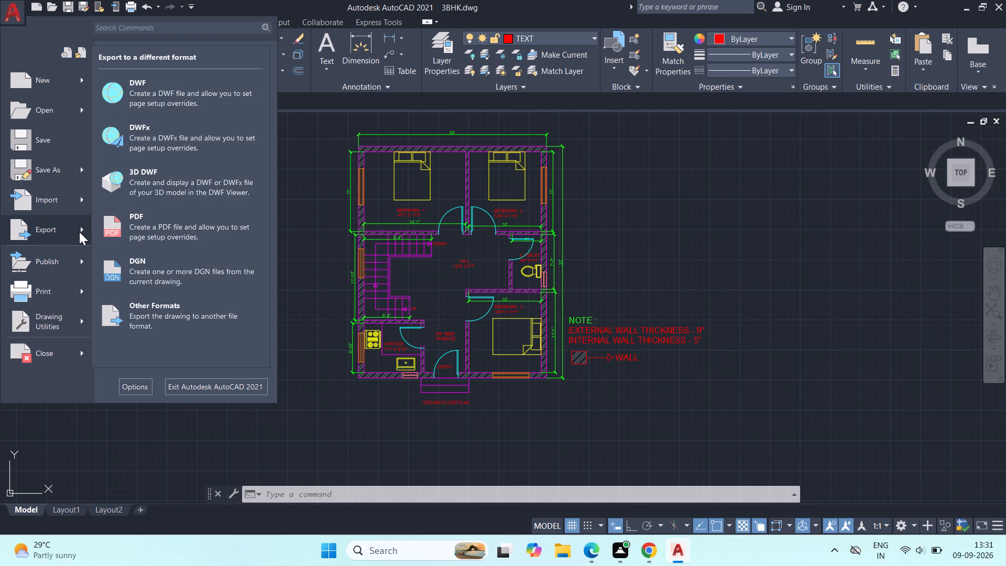
{"action": "left_click", "coordinate": [144, 236]}
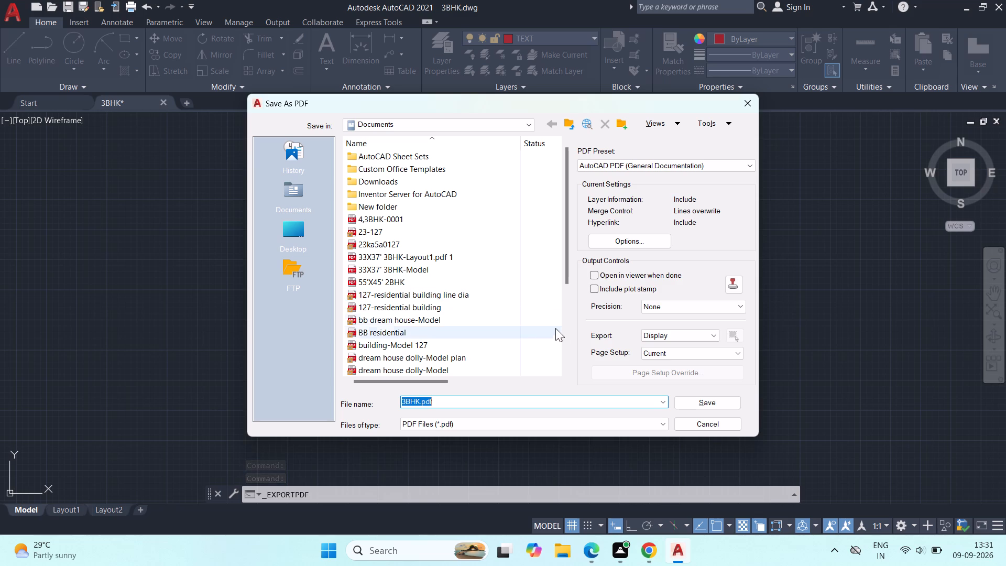
{"action": "left_click", "coordinate": [521, 402]}
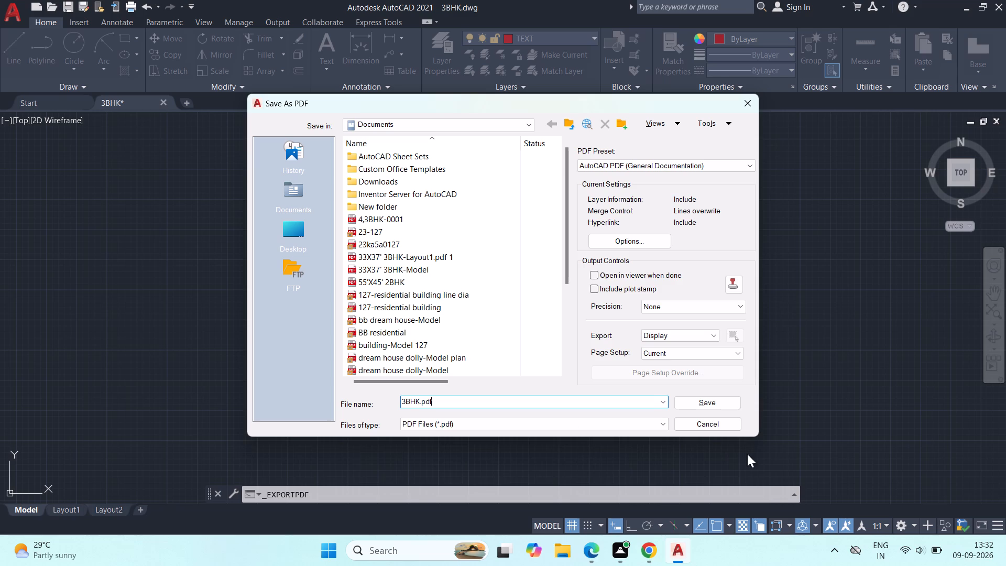
{"action": "left_click", "coordinate": [708, 404]}
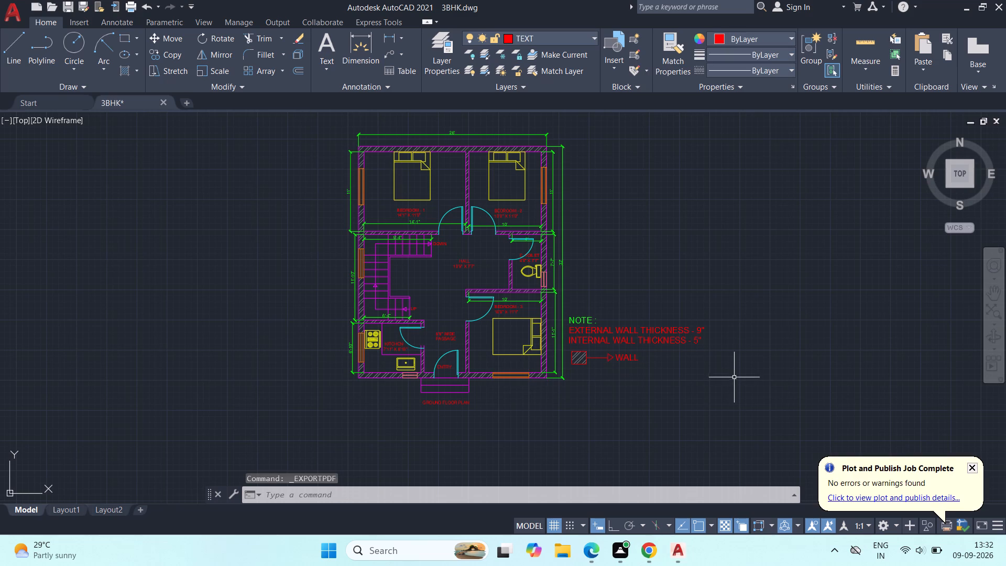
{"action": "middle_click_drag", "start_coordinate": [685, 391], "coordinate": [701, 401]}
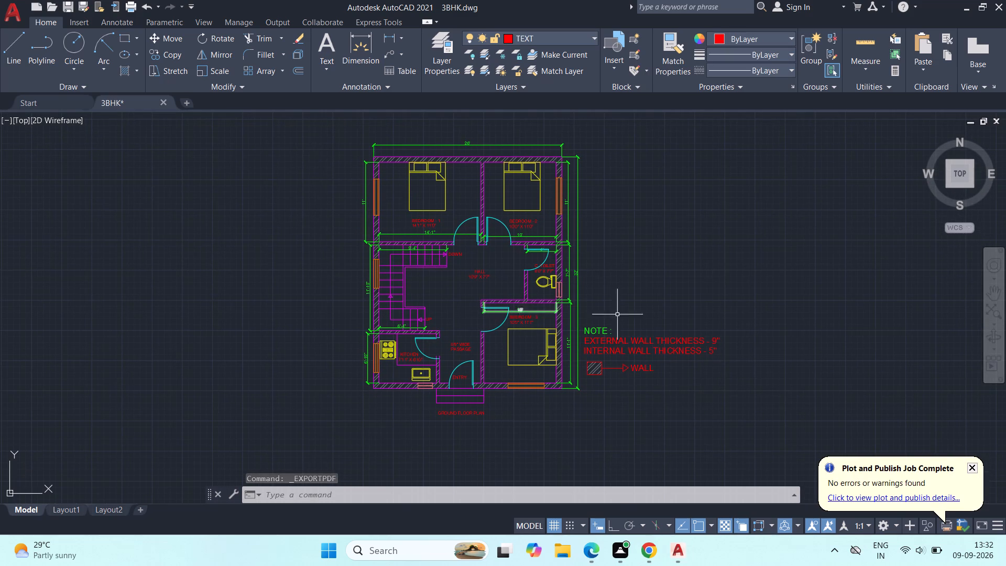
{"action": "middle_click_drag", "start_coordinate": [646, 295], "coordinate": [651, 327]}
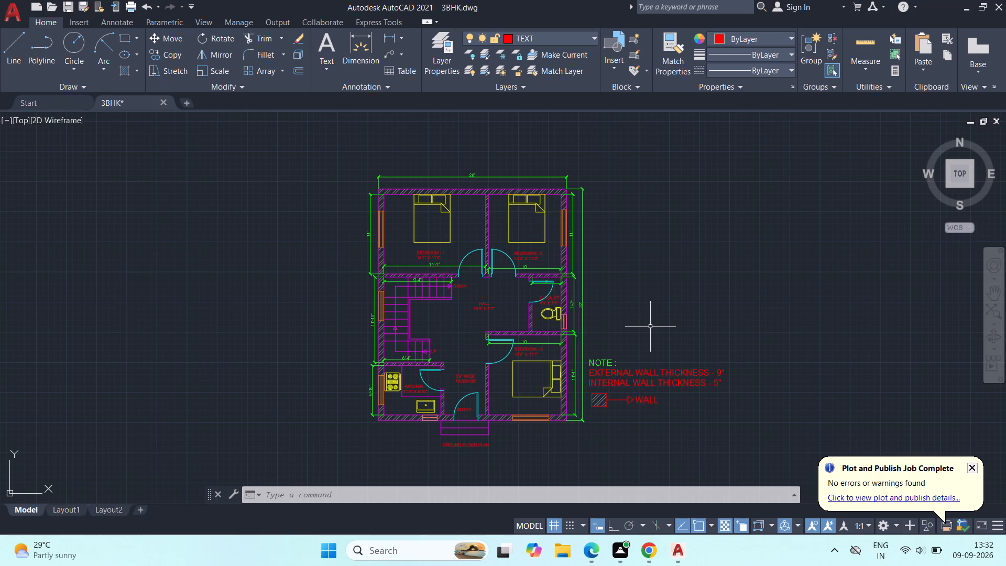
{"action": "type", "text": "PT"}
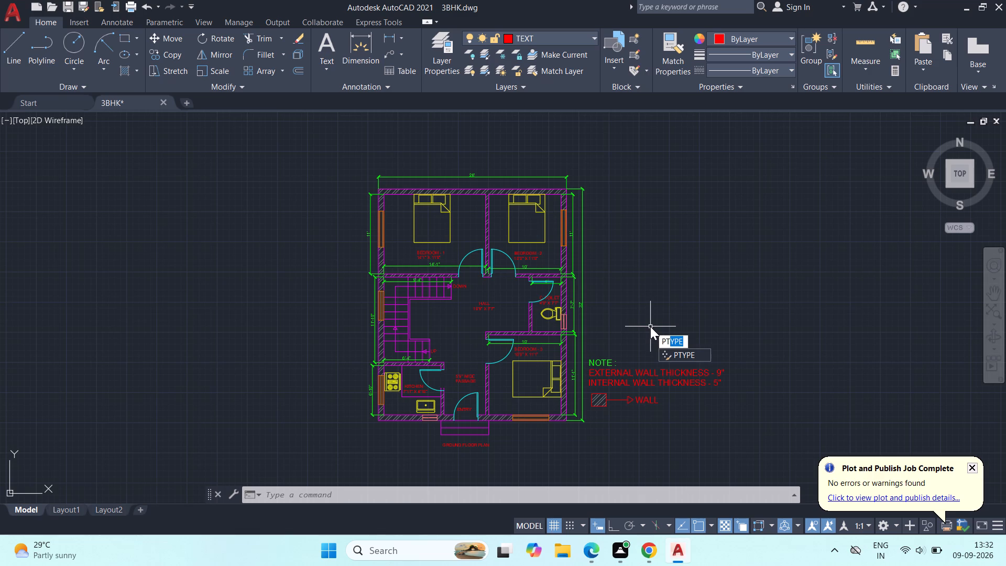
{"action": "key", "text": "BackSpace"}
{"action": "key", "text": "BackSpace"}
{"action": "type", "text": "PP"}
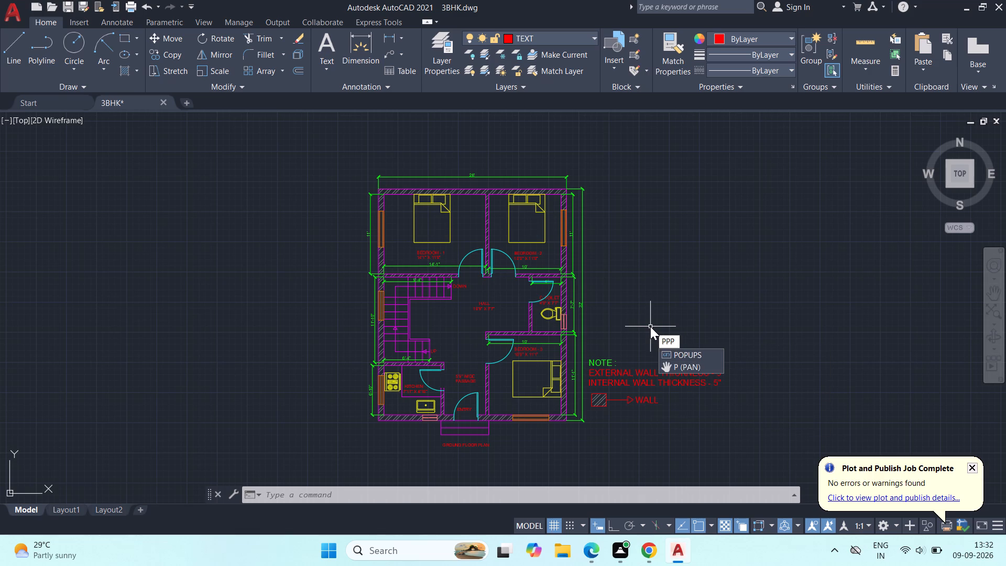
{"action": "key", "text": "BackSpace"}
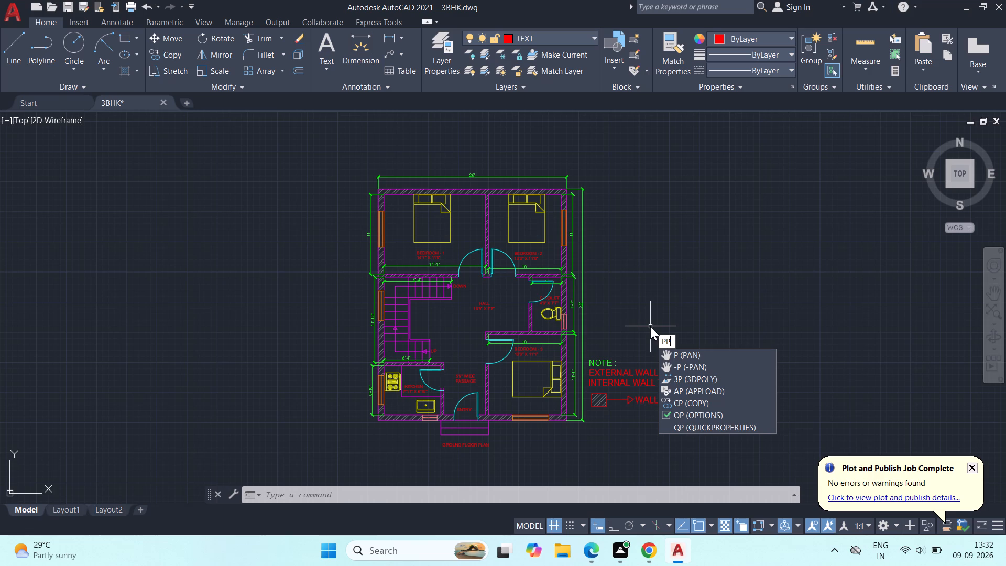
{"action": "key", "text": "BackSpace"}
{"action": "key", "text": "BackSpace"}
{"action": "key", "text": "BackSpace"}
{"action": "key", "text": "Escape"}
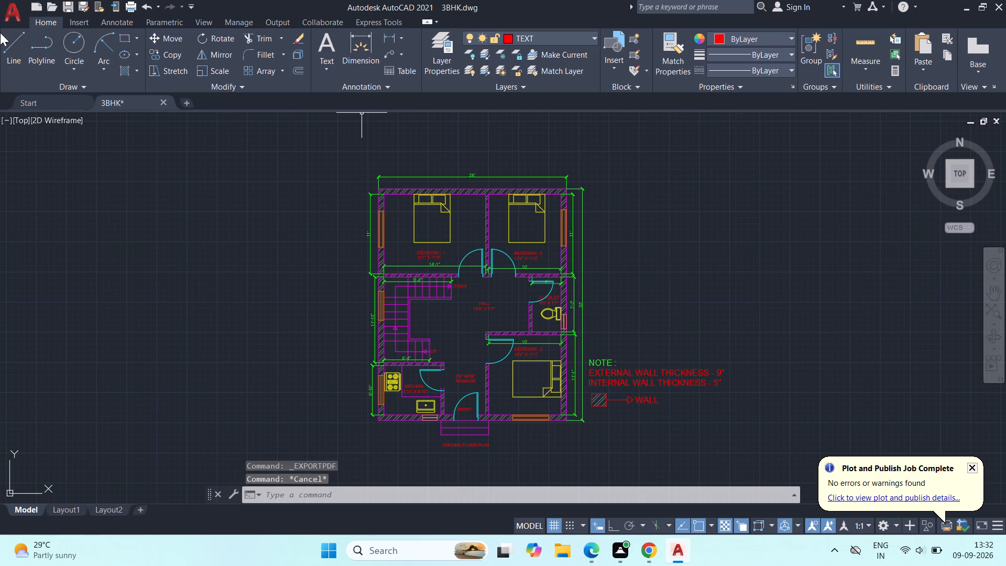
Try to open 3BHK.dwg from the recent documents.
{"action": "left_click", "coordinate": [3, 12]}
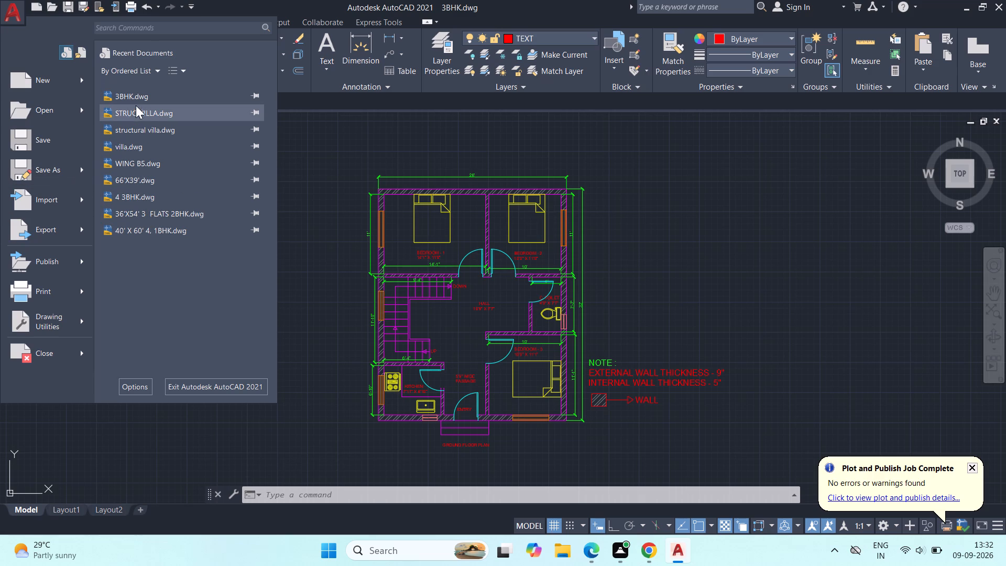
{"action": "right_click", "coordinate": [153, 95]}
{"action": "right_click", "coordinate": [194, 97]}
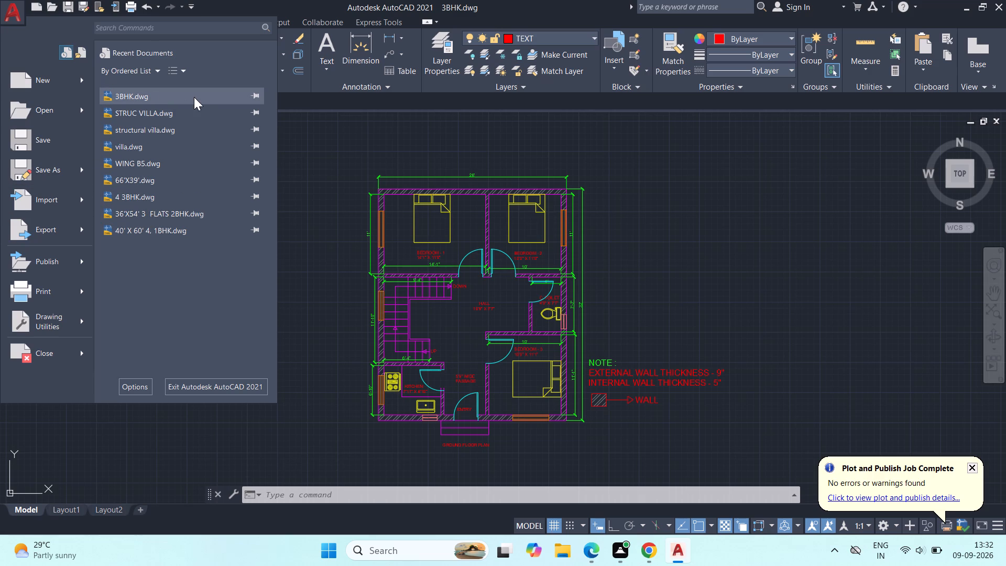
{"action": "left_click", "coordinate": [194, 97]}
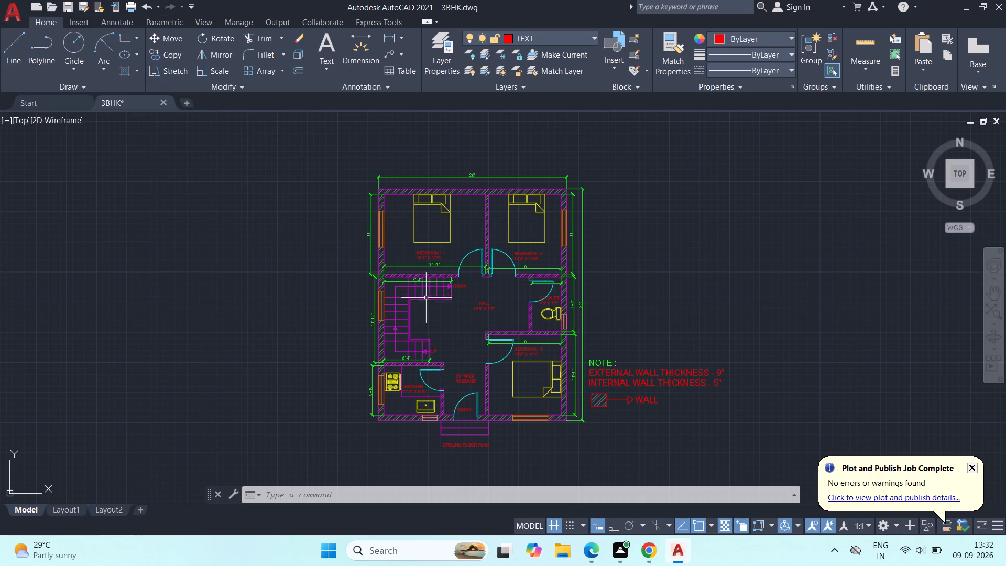
Save the 3BHK drawing.
{"action": "middle_click_drag", "start_coordinate": [290, 292], "coordinate": [255, 274]}
{"action": "key", "text": "ctrl+s"}
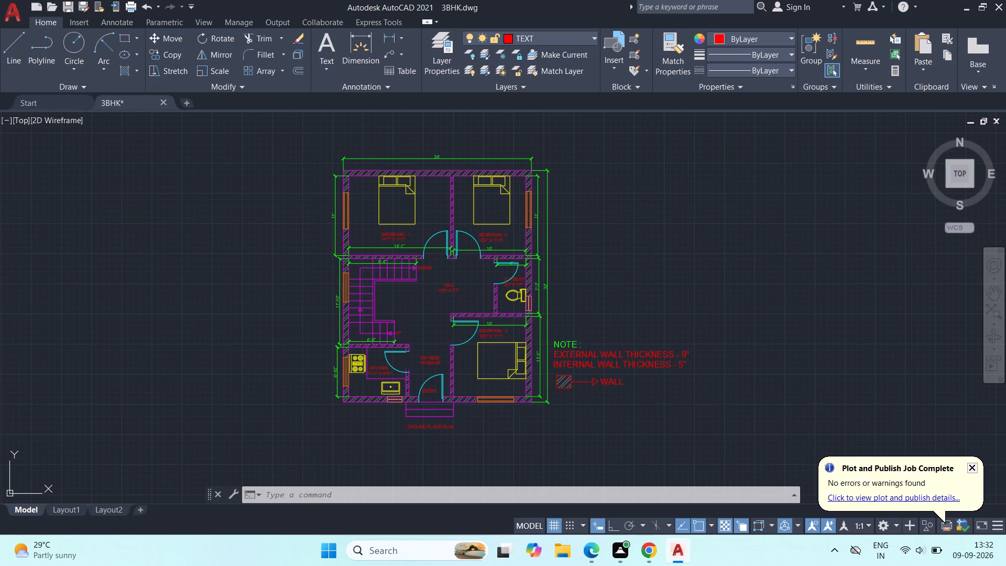
{"action": "middle_click_drag", "start_coordinate": [269, 276], "coordinate": [256, 280]}
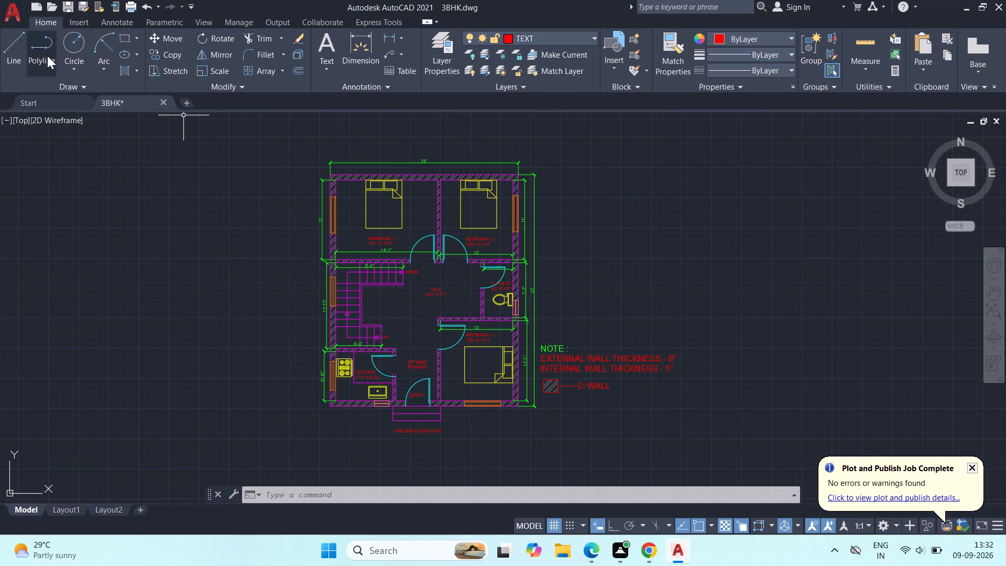
Start plotting the model and add a new page setup named 3BHK.
{"action": "left_click", "coordinate": [8, 14]}
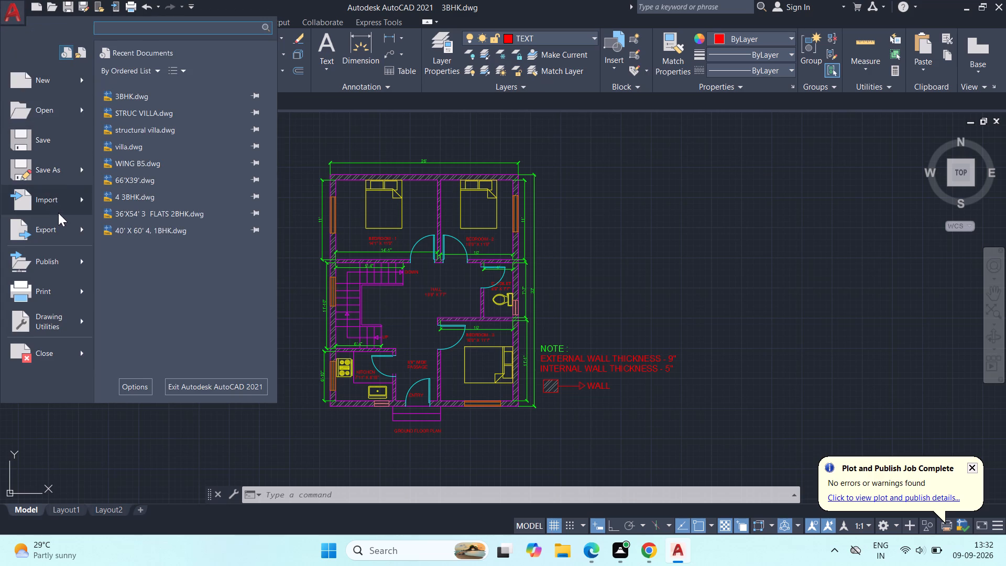
{"action": "left_click", "coordinate": [79, 288]}
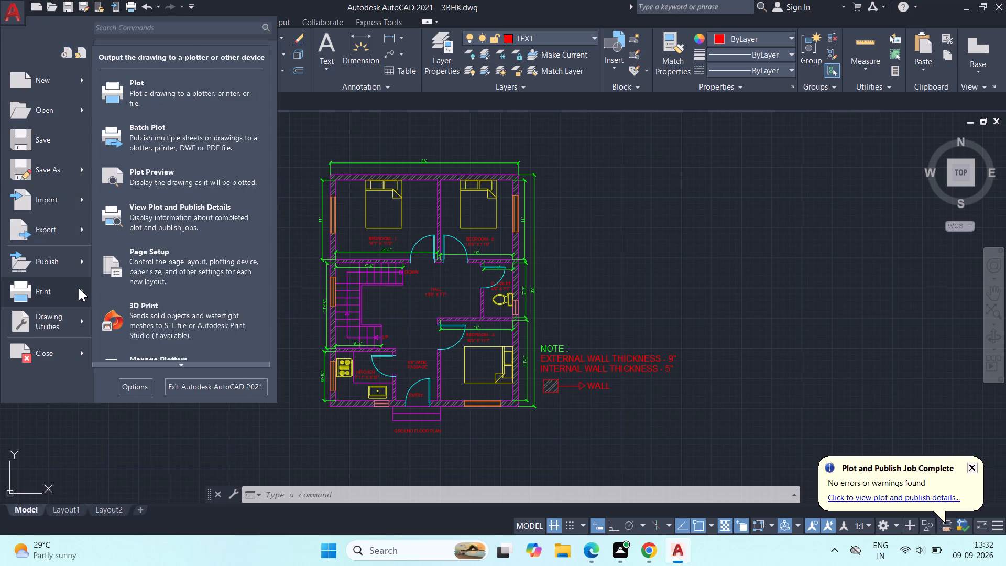
{"action": "left_click", "coordinate": [173, 108]}
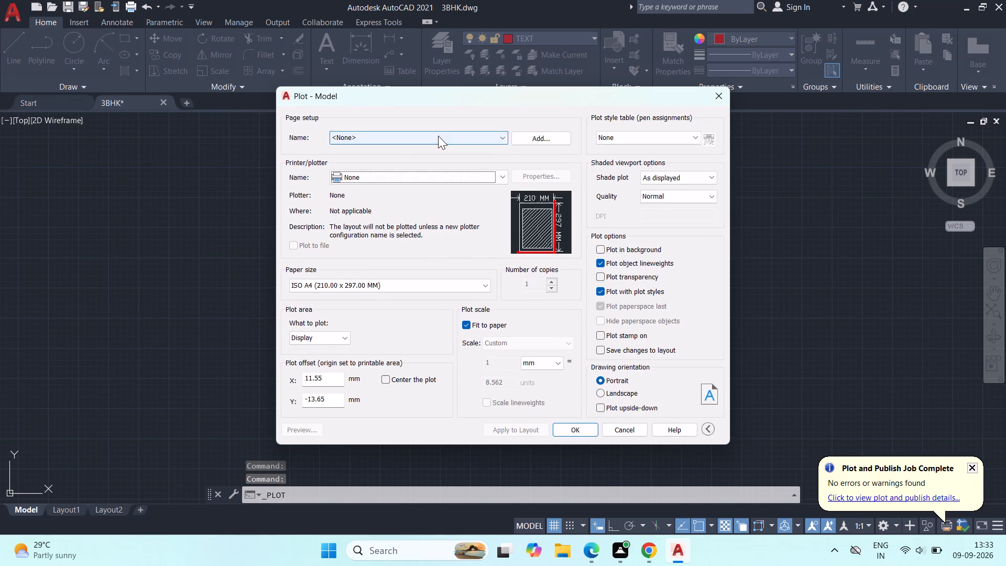
{"action": "left_click", "coordinate": [438, 136]}
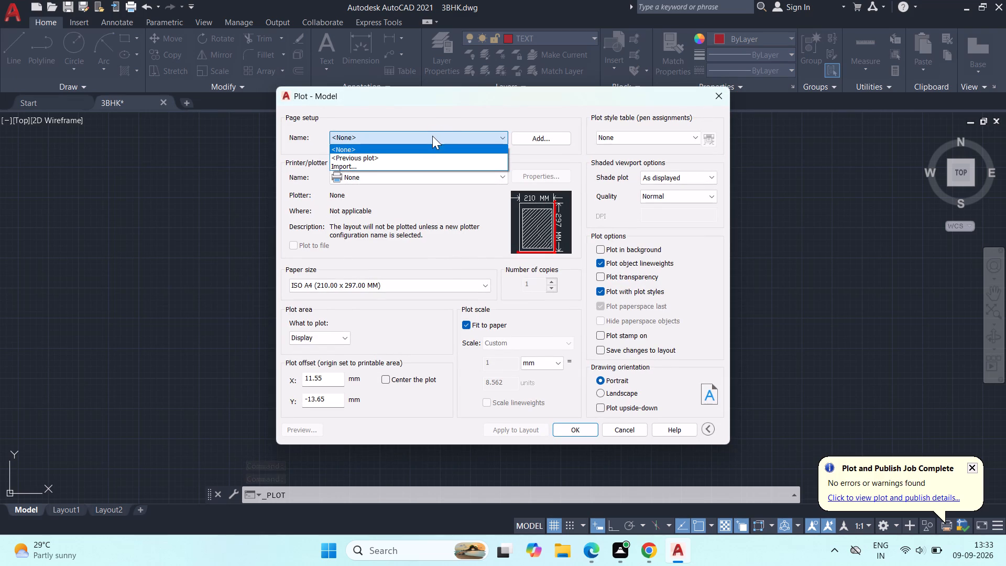
{"action": "left_click", "coordinate": [432, 136]}
{"action": "left_click", "coordinate": [432, 136]}
{"action": "left_click", "coordinate": [433, 141]}
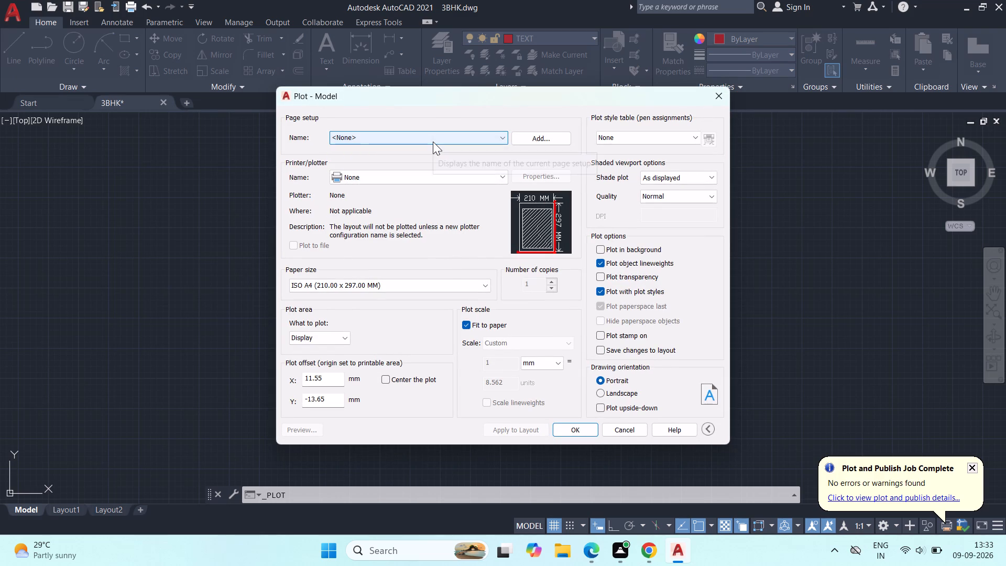
{"action": "left_click", "coordinate": [433, 141]}
{"action": "left_click", "coordinate": [532, 144]}
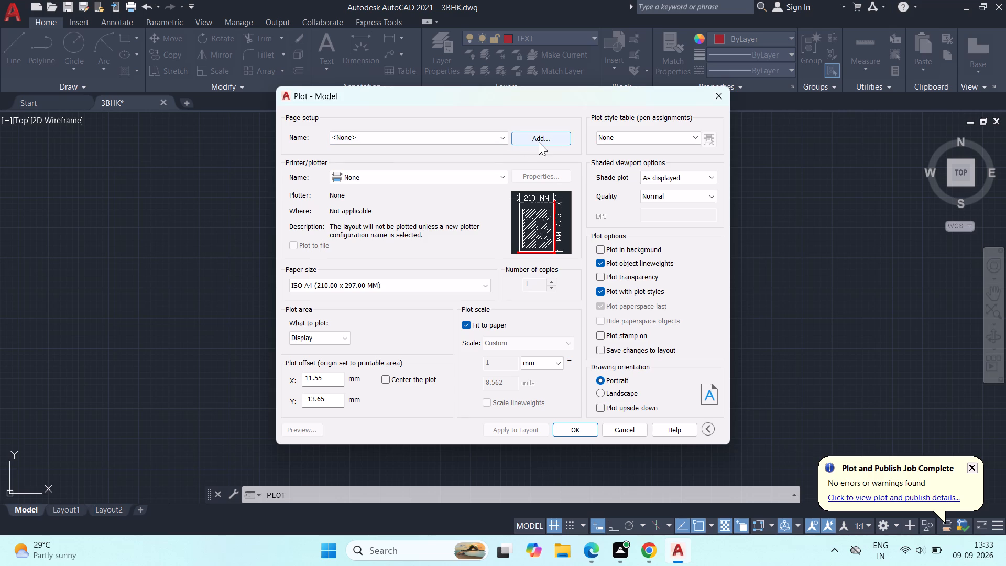
{"action": "left_click", "coordinate": [539, 142]}
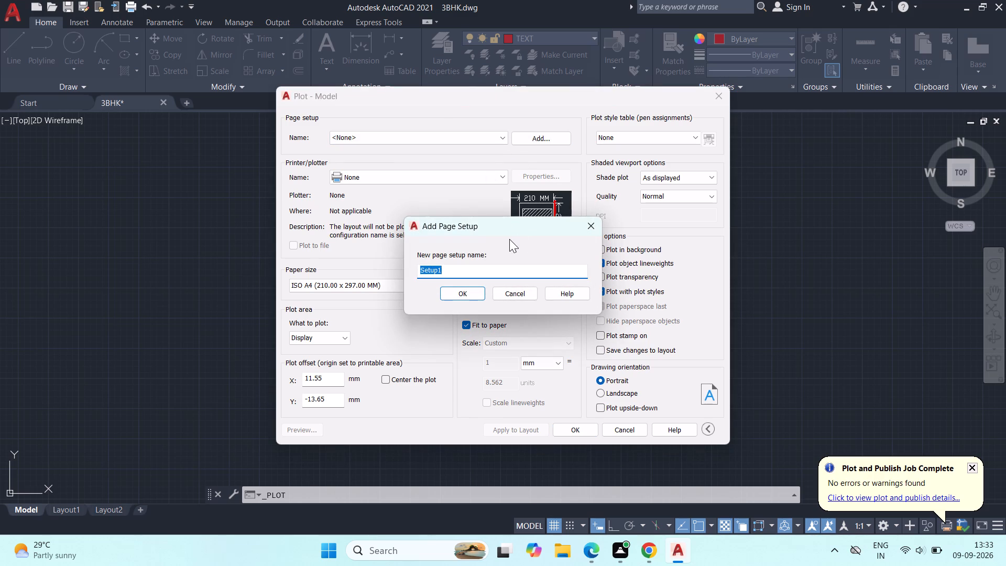
{"action": "key", "text": "BackSpace"}
{"action": "type", "text": "3BHK"}
{"action": "key", "text": "Return"}
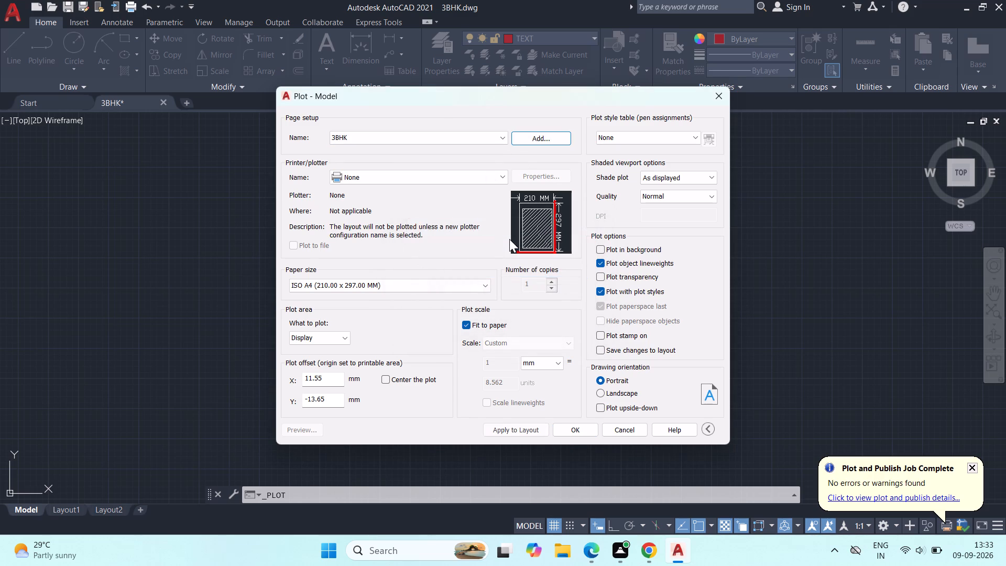
Set the plotter for the model plot to DWG To PDF.pc3.
{"action": "left_click", "coordinate": [491, 179]}
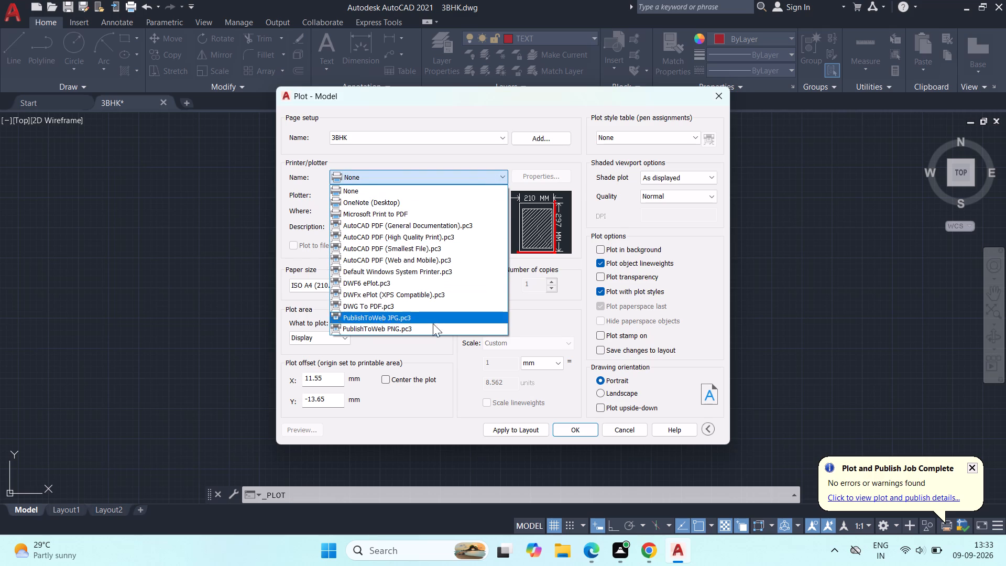
{"action": "left_click", "coordinate": [426, 308]}
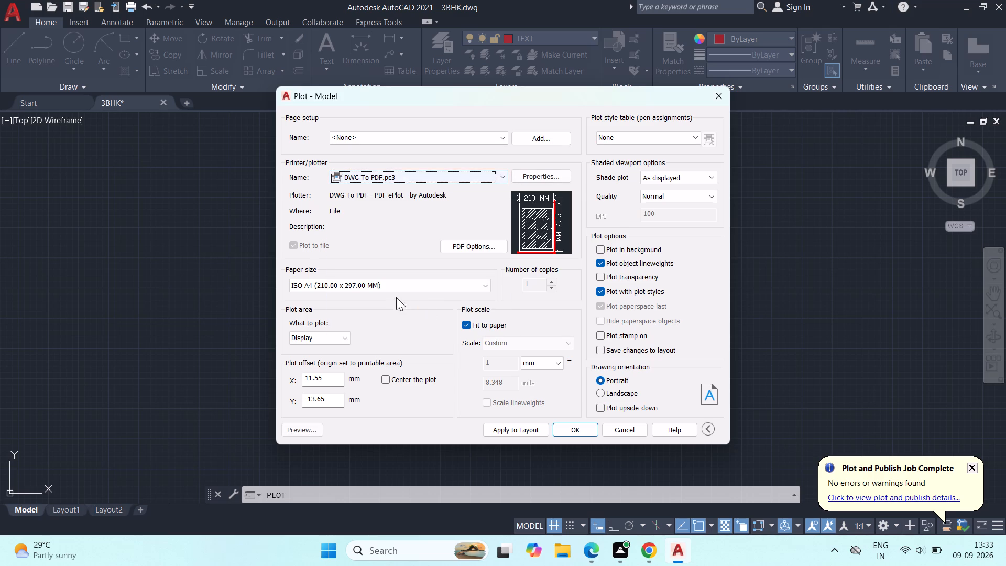
Choose ISO A4 (210.00 x 297.00 MM) paper and set the plot area to a window enclosing the floor plan and its notes.
{"action": "left_click", "coordinate": [410, 288]}
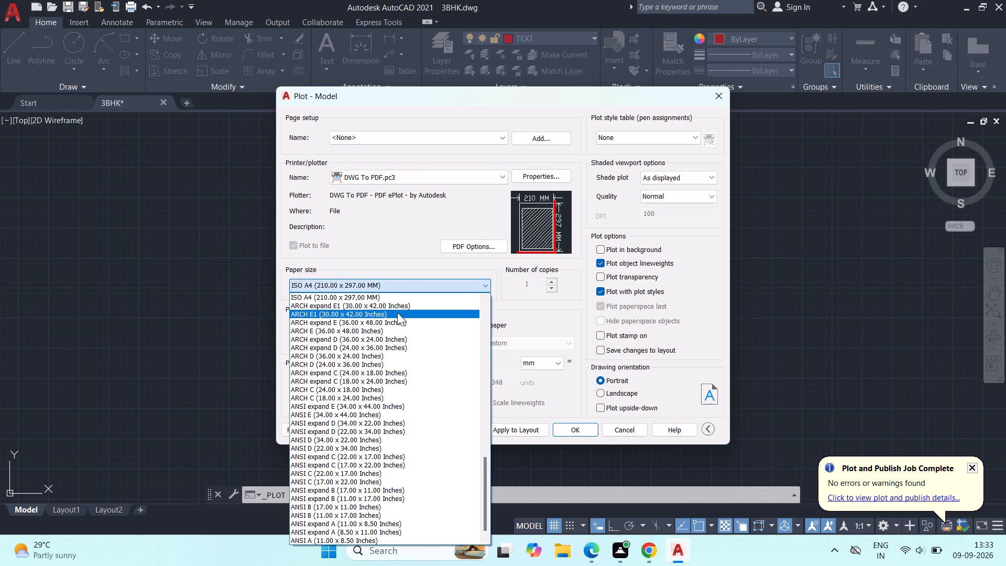
{"action": "left_click", "coordinate": [403, 301]}
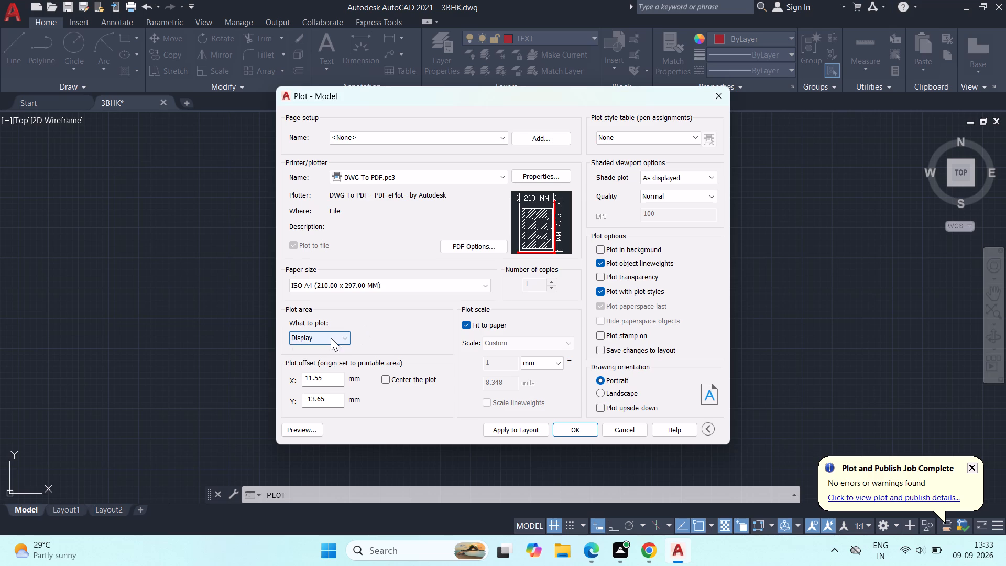
{"action": "left_click", "coordinate": [331, 338]}
{"action": "left_click", "coordinate": [335, 376]}
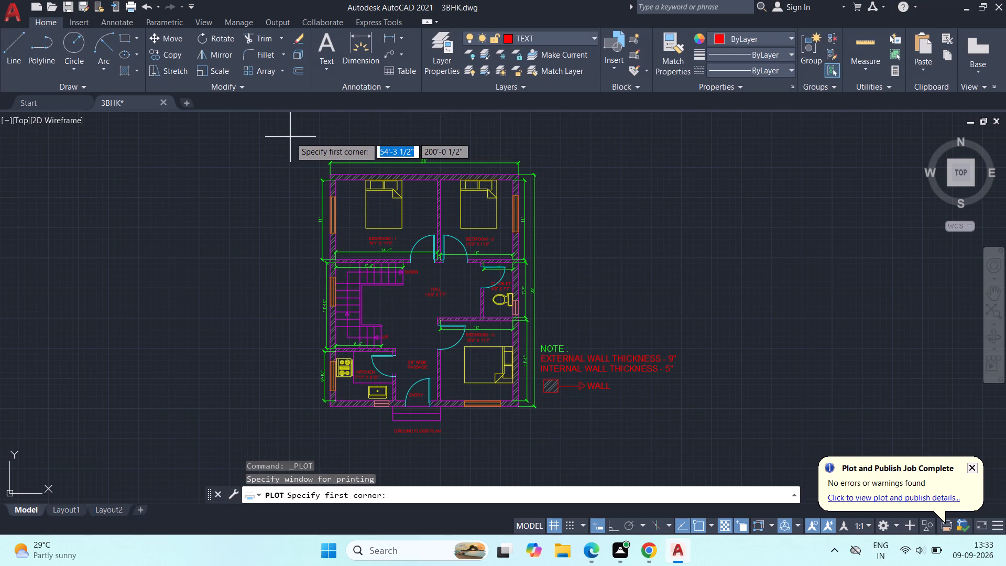
{"action": "left_click_drag", "start_coordinate": [294, 146], "coordinate": [418, 318]}
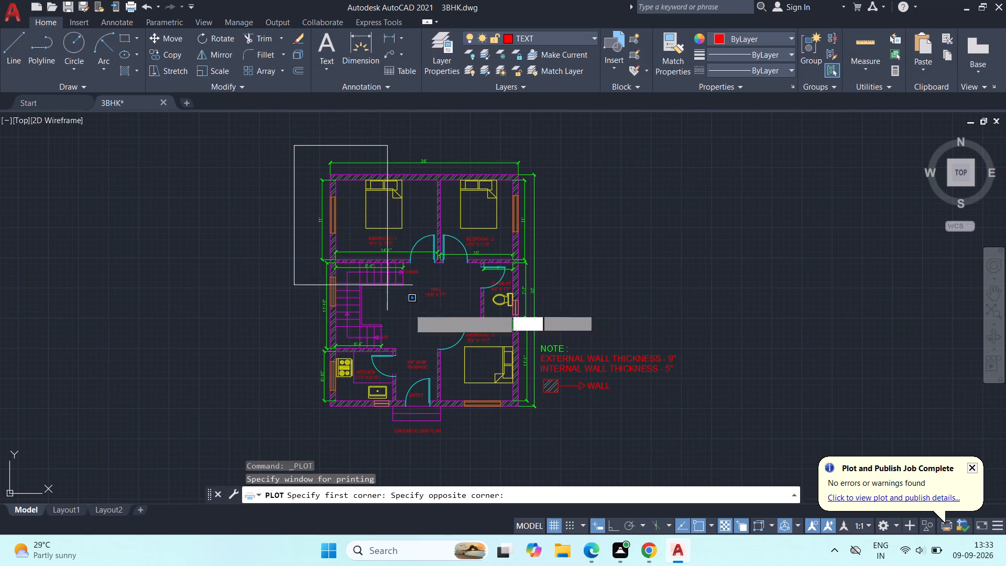
{"action": "left_click_drag", "start_coordinate": [418, 318], "coordinate": [696, 447]}
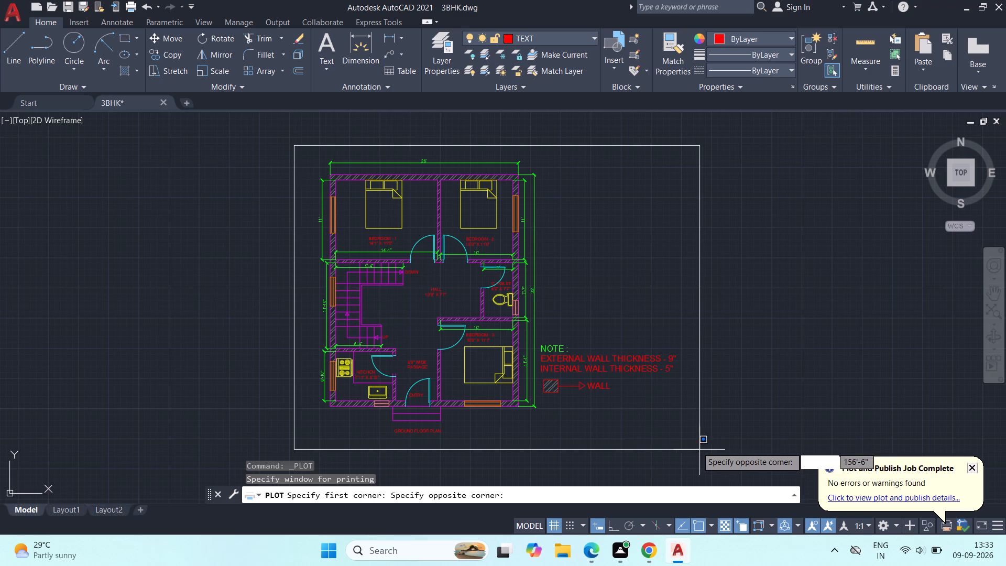
{"action": "left_click_drag", "start_coordinate": [696, 447], "coordinate": [689, 443]}
{"action": "left_click", "coordinate": [687, 439]}
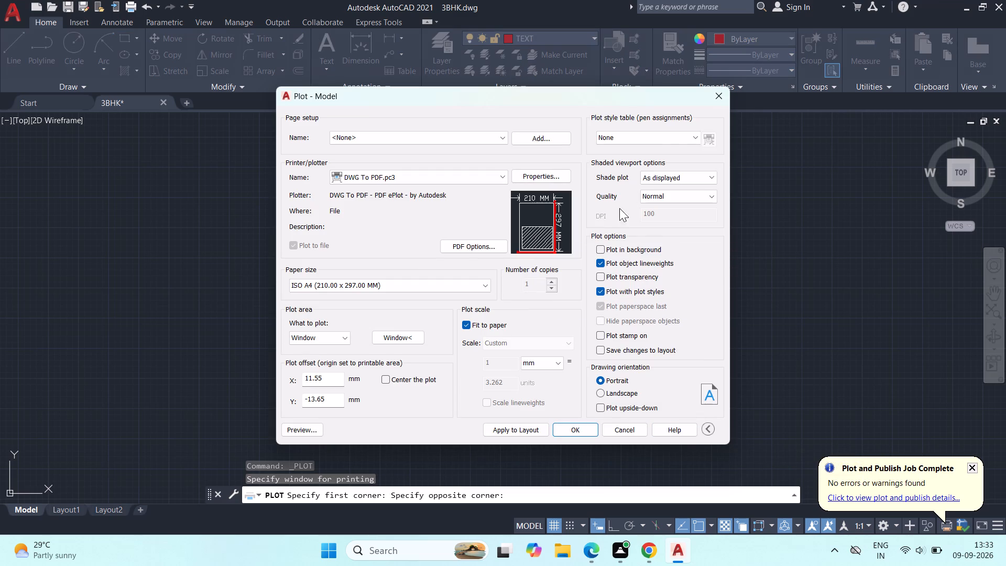
Set the plot style table to monochrome.ctb and assign it to all layouts.
{"action": "left_click", "coordinate": [676, 140]}
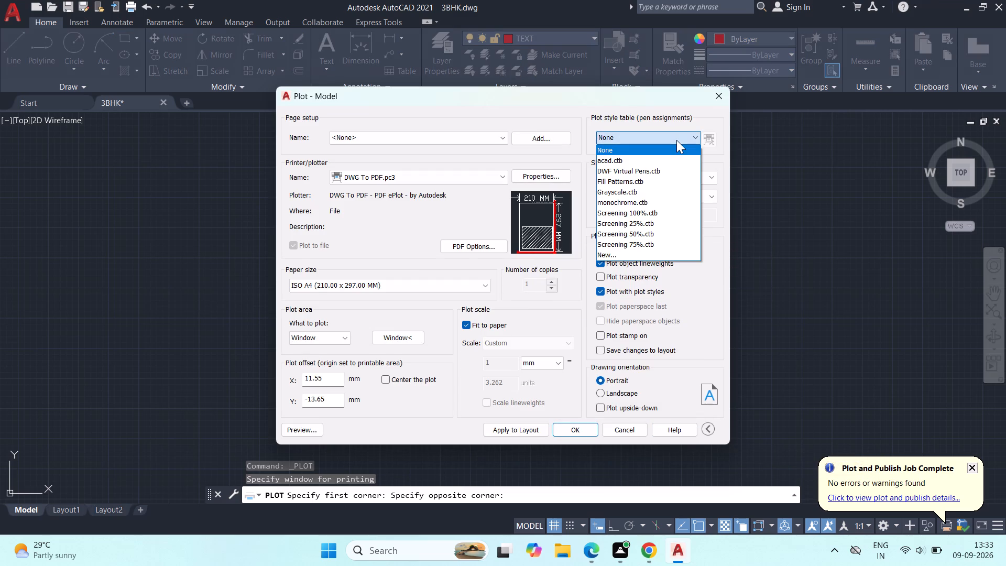
{"action": "left_click", "coordinate": [639, 203]}
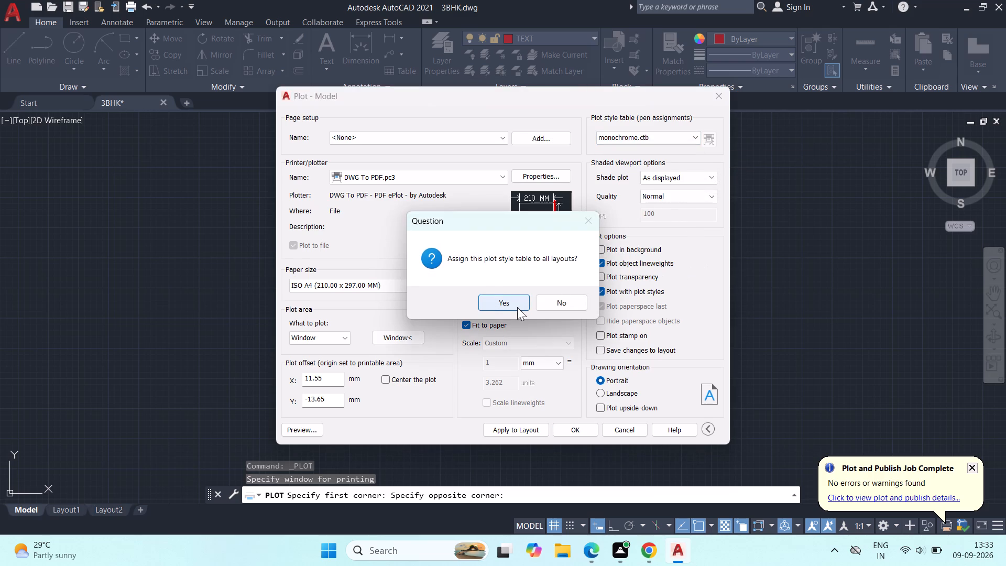
{"action": "left_click", "coordinate": [515, 303]}
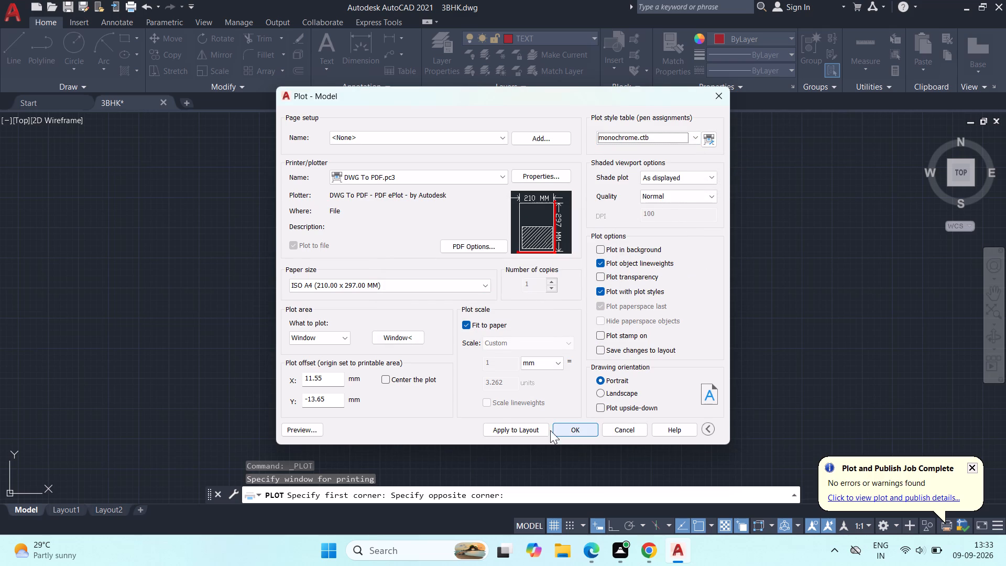
Apply the plot settings to the layout and plot the model to 3BHK-Model.pdf in Documents.
{"action": "left_click", "coordinate": [537, 431]}
{"action": "left_click", "coordinate": [571, 430]}
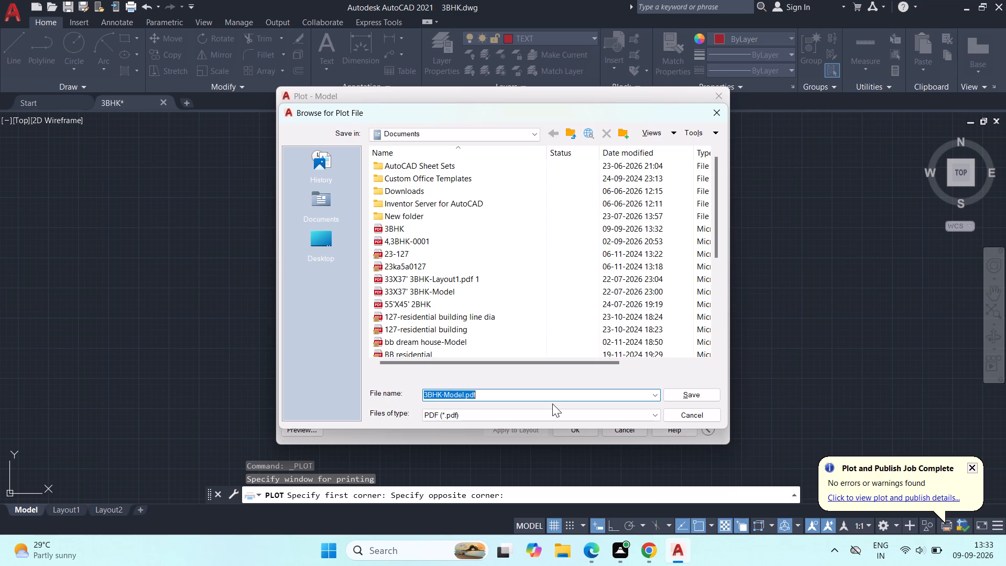
{"action": "left_click", "coordinate": [697, 396]}
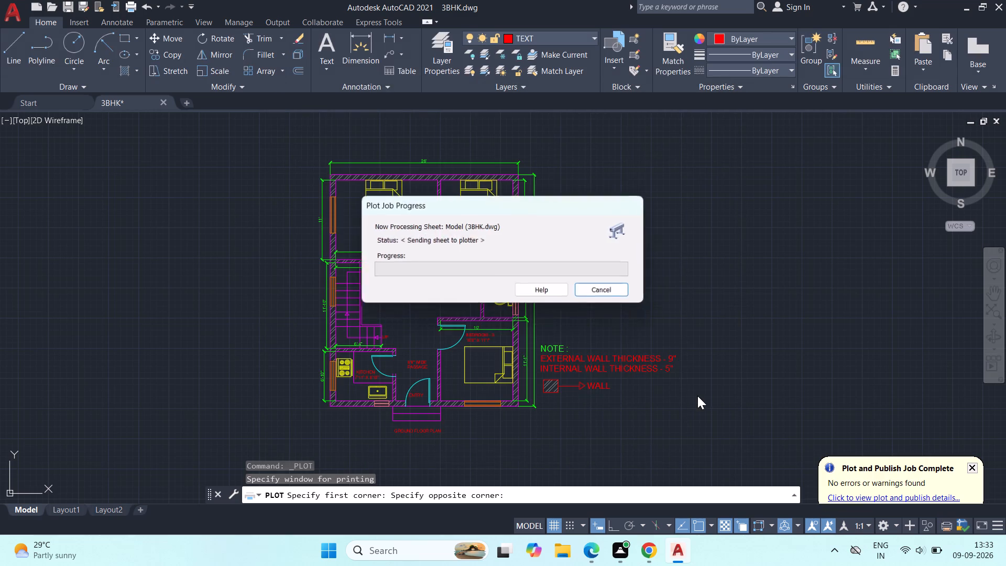
Review the plotted 3BHK-Model.pdf, checking the floor plan, notes and wall legend on the page, and close it.
{"action": "scroll", "coordinate": [560, 297], "scroll_direction": "down", "scroll_amount": 4}
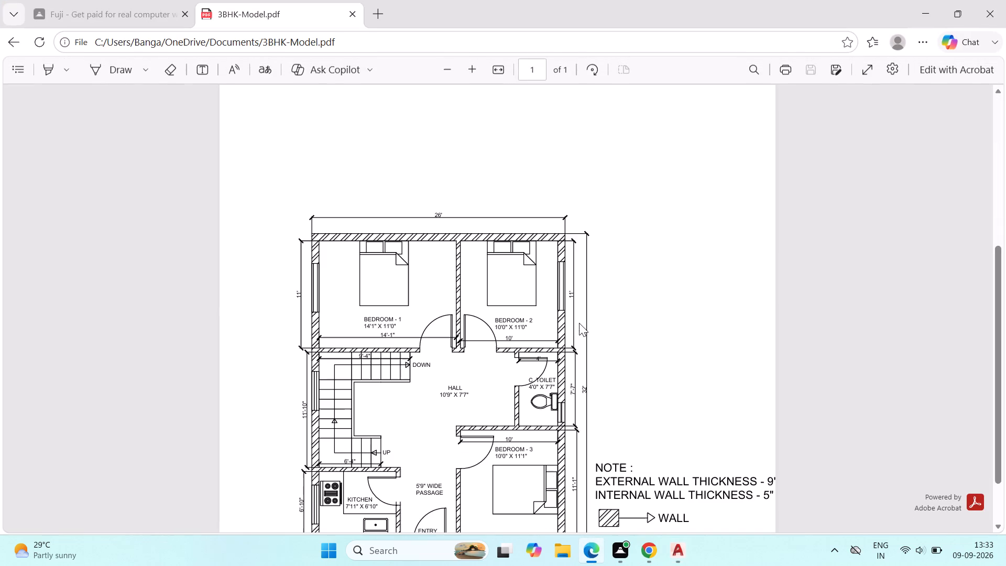
{"action": "scroll", "coordinate": [592, 347], "scroll_direction": "down", "scroll_amount": 2}
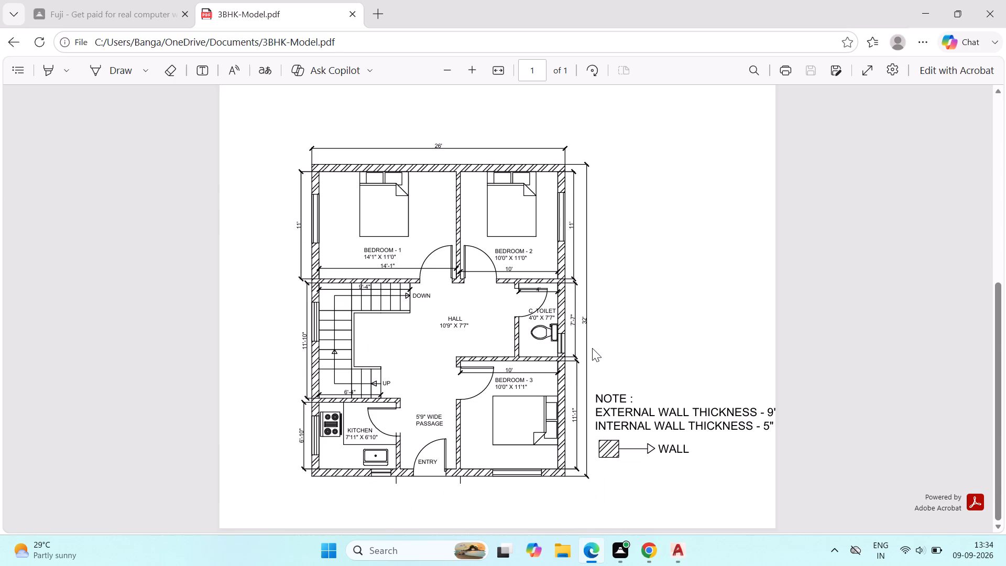
{"action": "scroll", "coordinate": [592, 348], "scroll_direction": "up", "scroll_amount": 1}
{"action": "scroll", "coordinate": [592, 348], "scroll_direction": "down", "scroll_amount": 2}
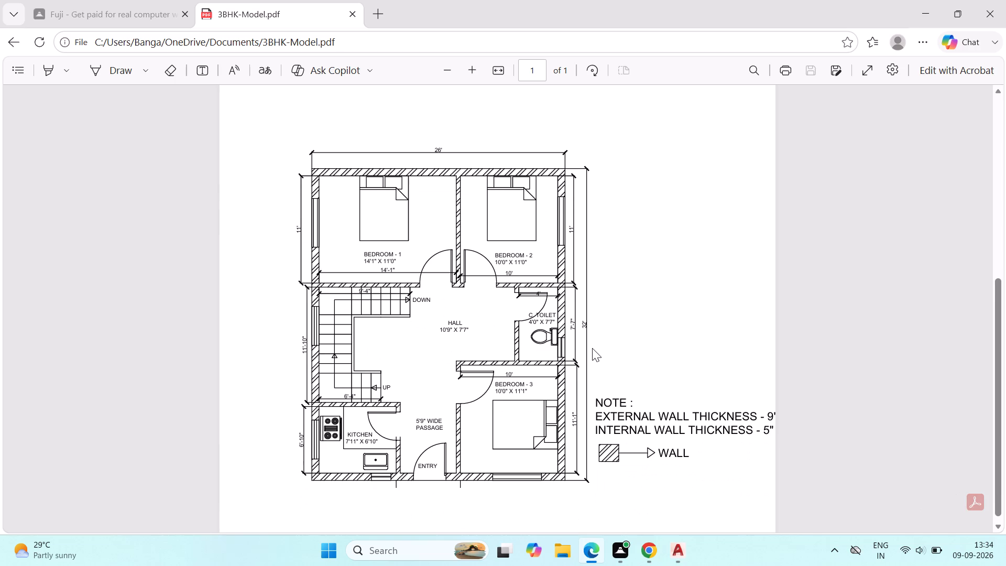
{"action": "scroll", "coordinate": [592, 348], "scroll_direction": "down", "scroll_amount": 4}
{"action": "scroll", "coordinate": [592, 348], "scroll_direction": "up", "scroll_amount": 4}
{"action": "scroll", "coordinate": [592, 348], "scroll_direction": "down", "scroll_amount": 10}
{"action": "left_click", "coordinate": [987, 12]}
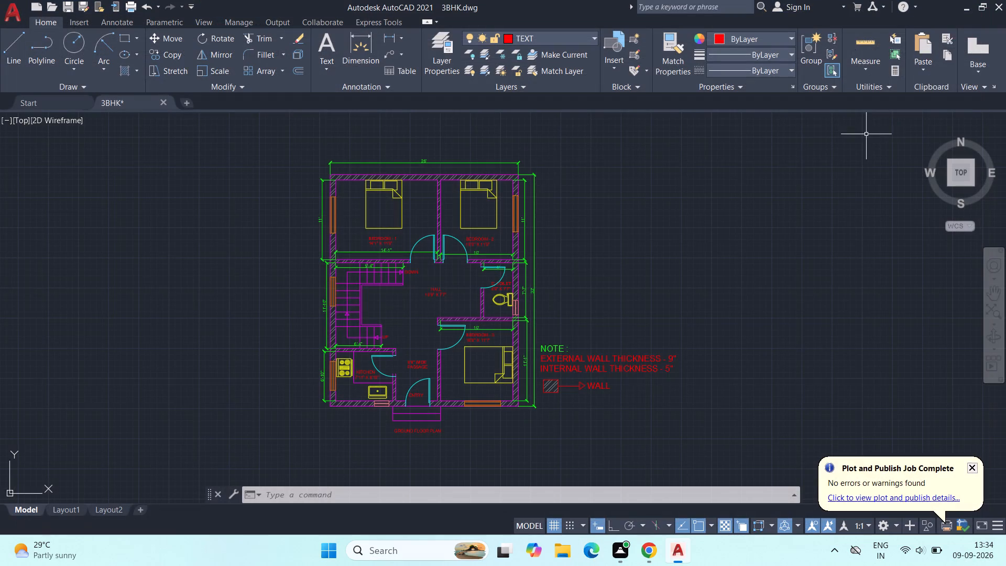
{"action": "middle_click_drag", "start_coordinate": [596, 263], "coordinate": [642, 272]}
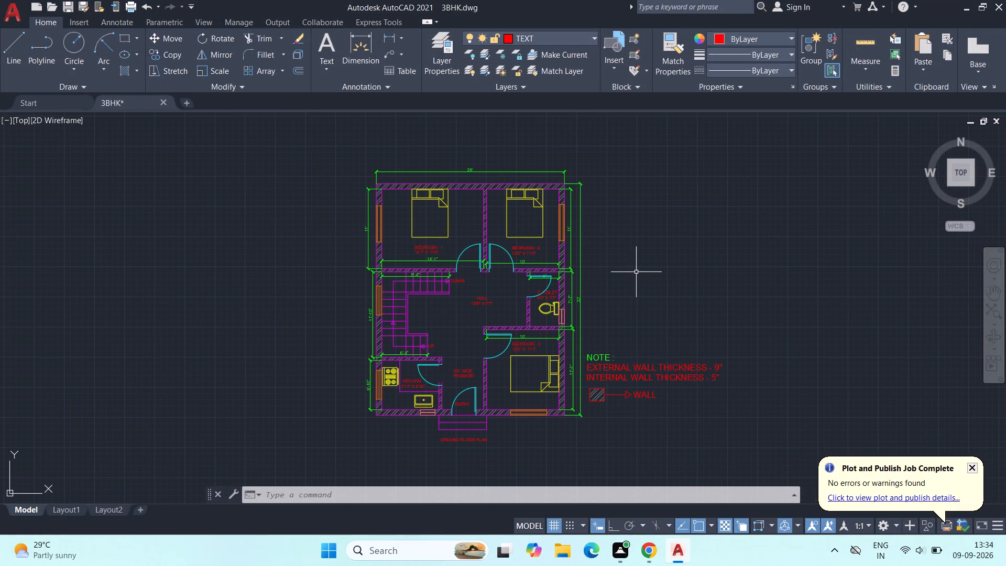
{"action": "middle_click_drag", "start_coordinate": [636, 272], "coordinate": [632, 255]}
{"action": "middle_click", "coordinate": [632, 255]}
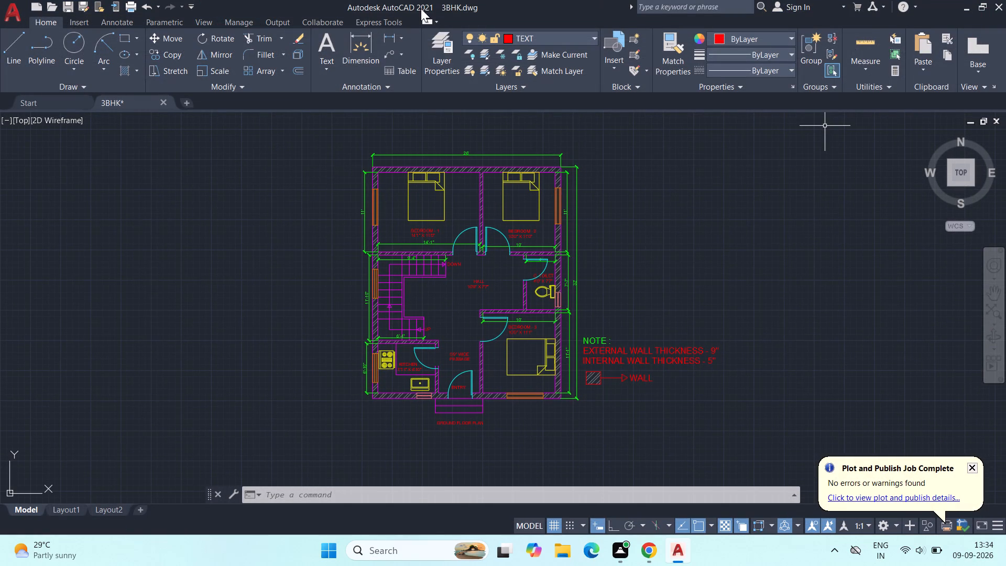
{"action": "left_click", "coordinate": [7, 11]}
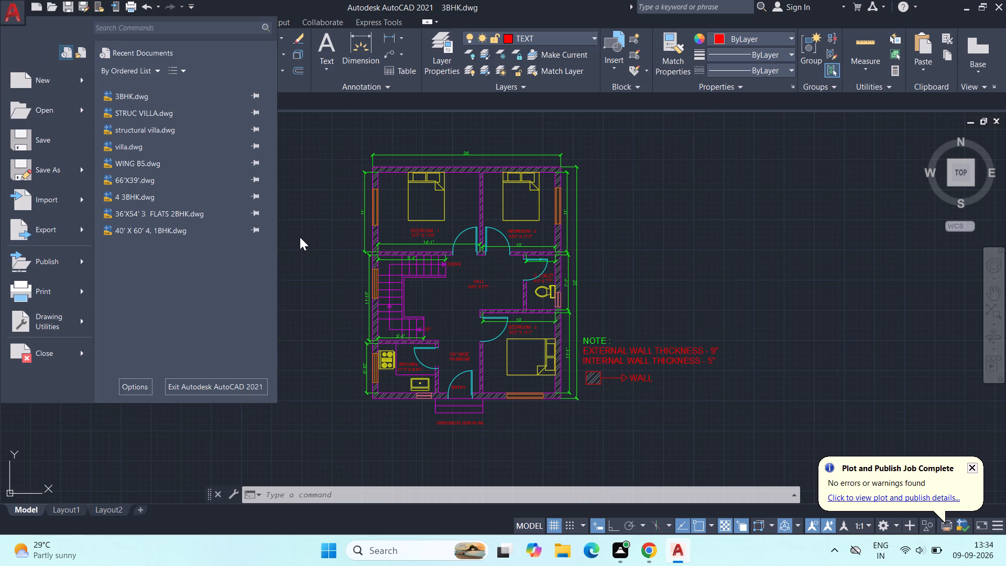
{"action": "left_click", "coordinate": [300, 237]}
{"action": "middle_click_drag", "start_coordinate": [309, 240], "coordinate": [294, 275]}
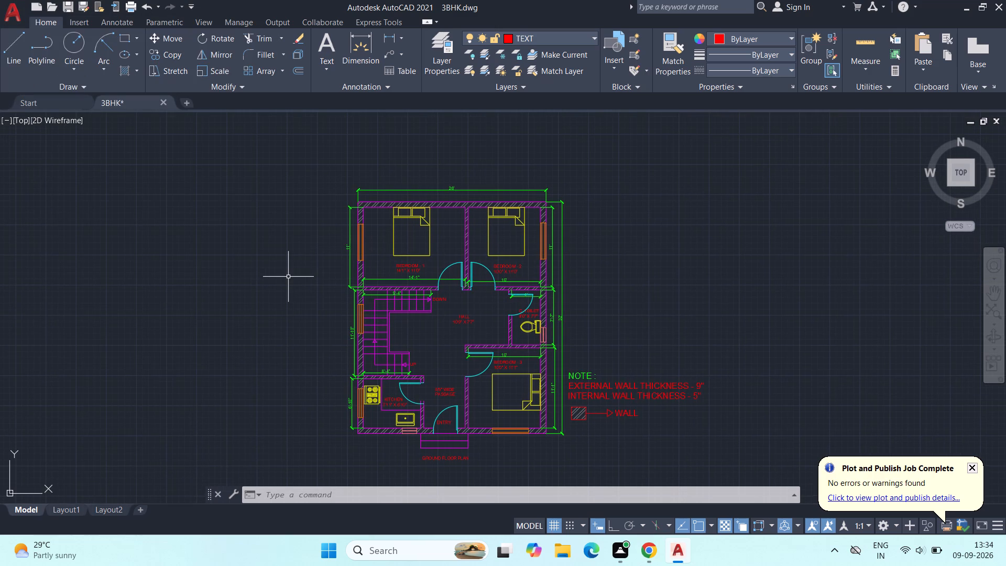
Place a multiline text box about 25' wide above the plan's 26' overall dimension, with a text height of 10".
{"action": "scroll", "coordinate": [429, 130], "scroll_direction": "up", "scroll_amount": 2}
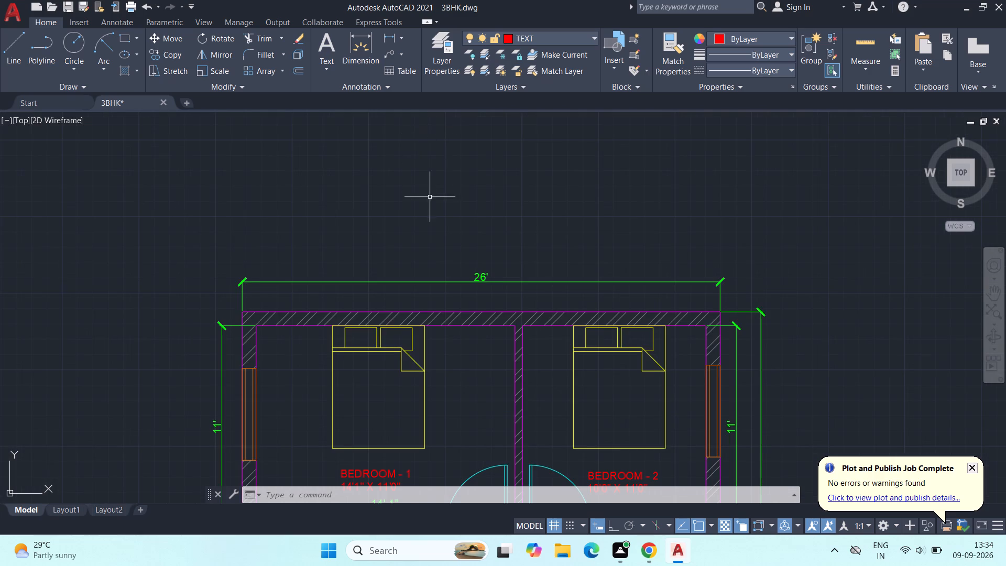
{"action": "middle_click_drag", "start_coordinate": [430, 197], "coordinate": [440, 230]}
{"action": "type", "text": "MTEXT"}
{"action": "key", "text": "space"}
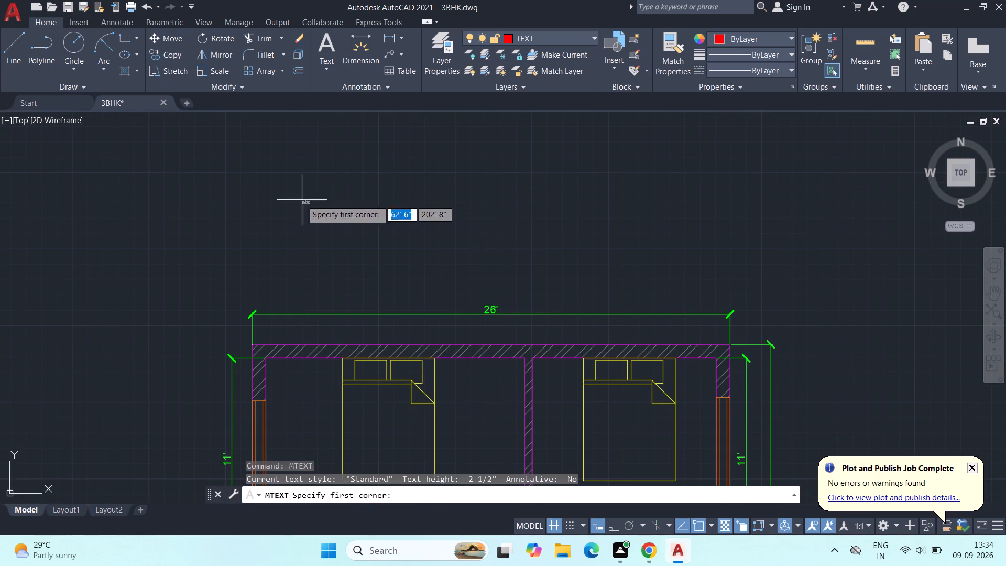
{"action": "left_click", "coordinate": [269, 220]}
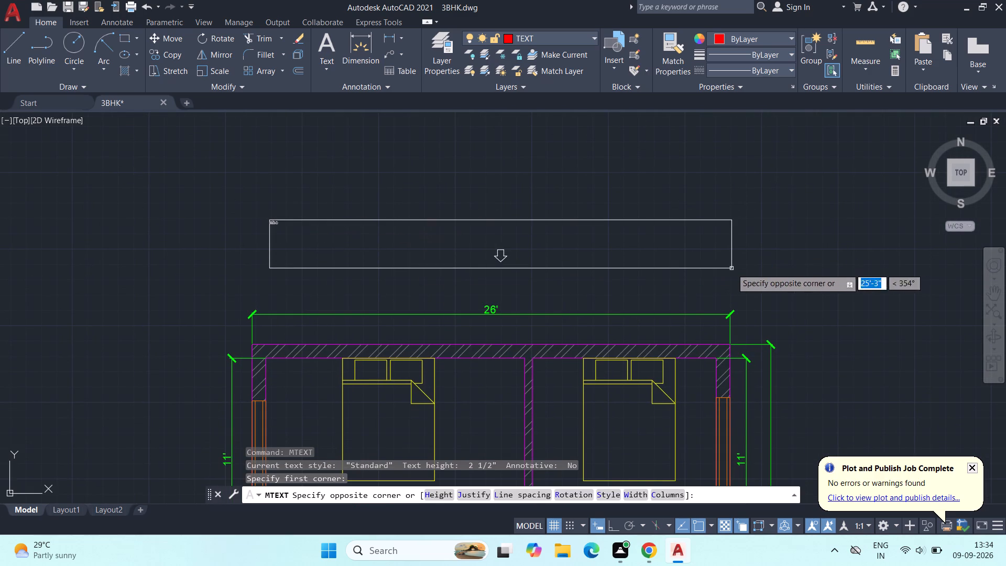
{"action": "left_click", "coordinate": [731, 268]}
{"action": "left_click_drag", "start_coordinate": [160, 59], "coordinate": [148, 60]}
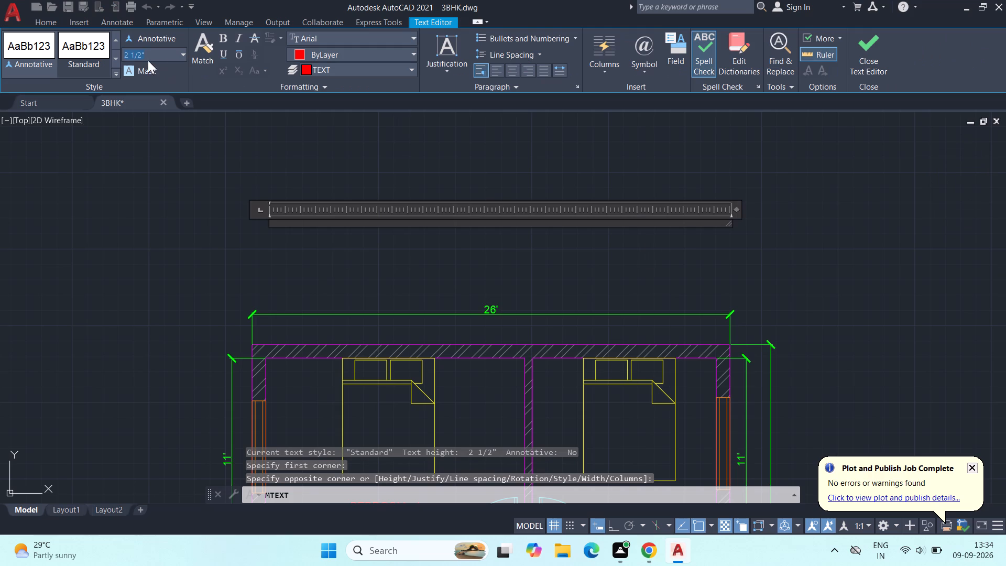
{"action": "left_click_drag", "start_coordinate": [148, 60], "coordinate": [80, 56]}
{"action": "type", "text": "10"}
{"action": "key", "text": "shift+quotedbl"}
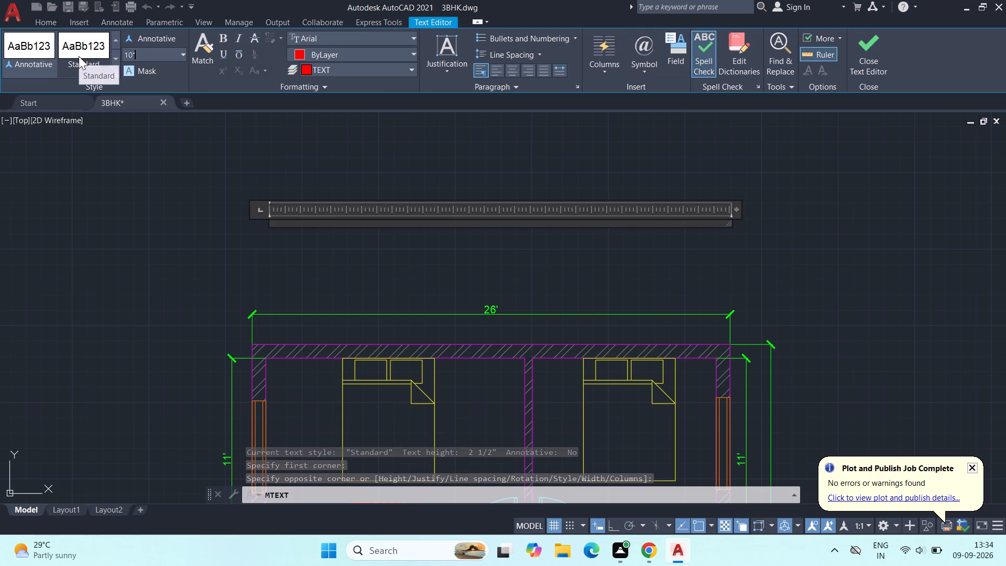
{"action": "key", "text": "Return"}
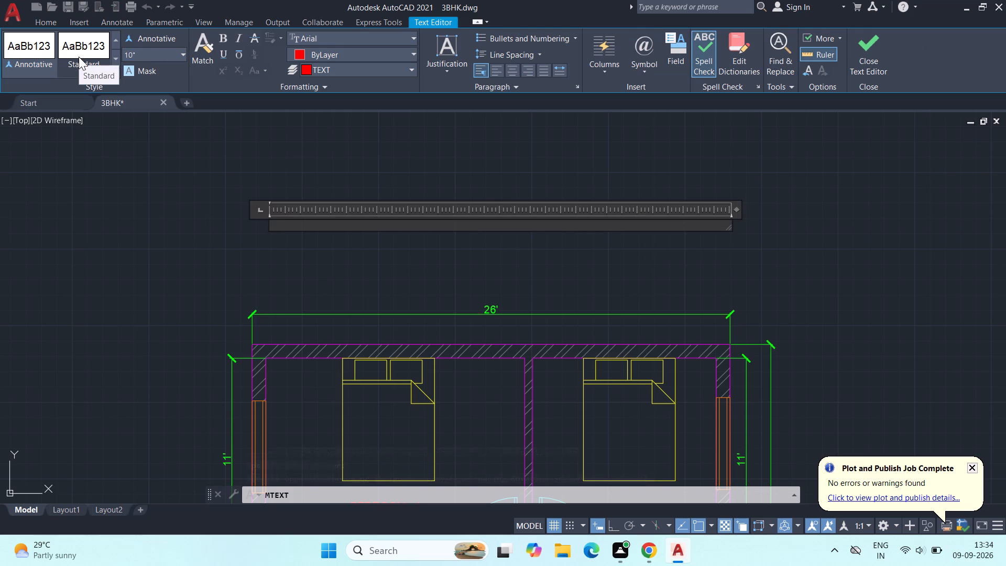
Enter the plan size and area "26 X 32 (832sq ft )" in the title text box.
{"action": "type", "text": "26"}
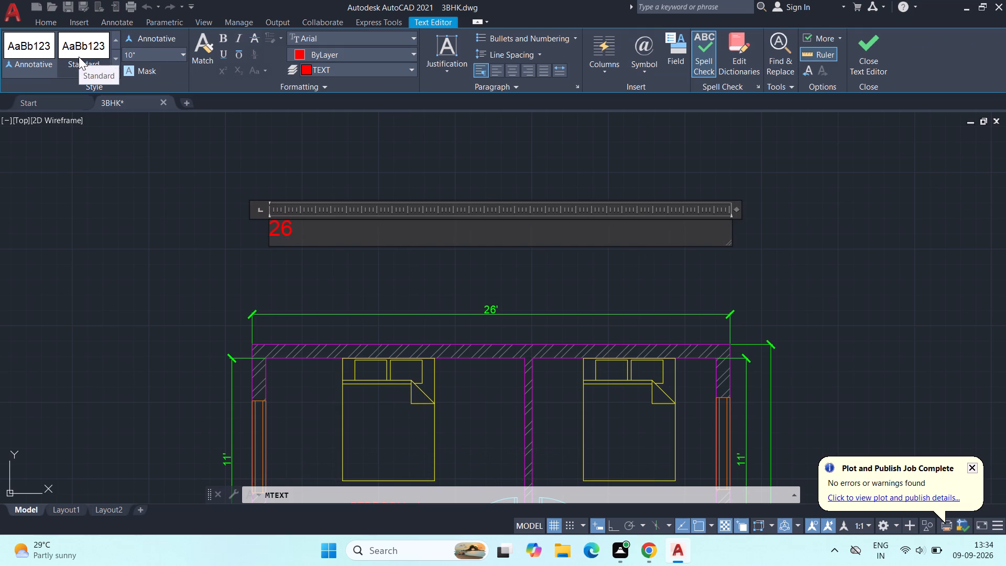
{"action": "key", "text": "space"}
{"action": "type", "text": "X 32"}
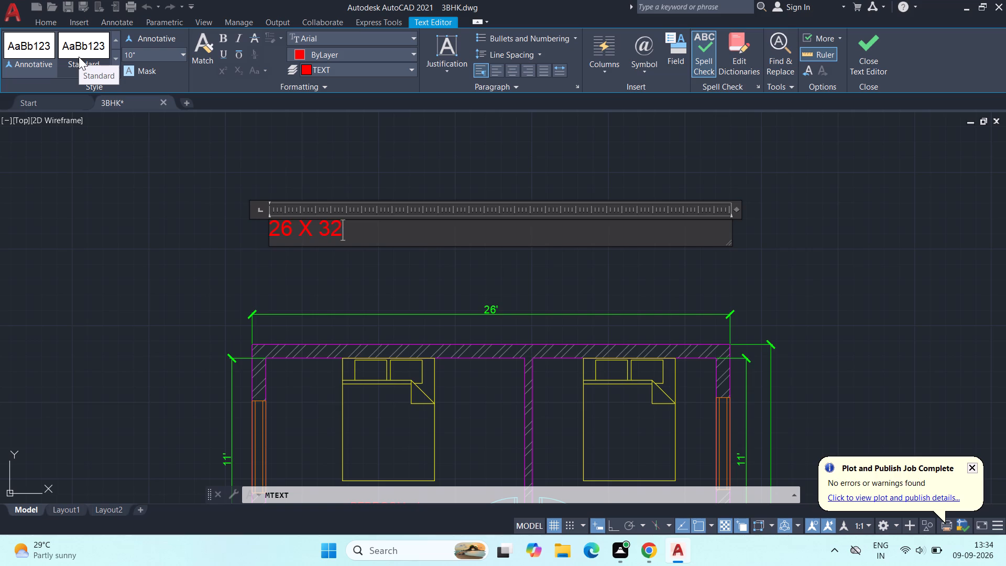
{"action": "key", "text": "space"}
{"action": "key", "text": "bracketleft"}
{"action": "key", "text": "BackSpace"}
{"action": "key", "text": "shift+braceleft"}
{"action": "key", "text": "BackSpace"}
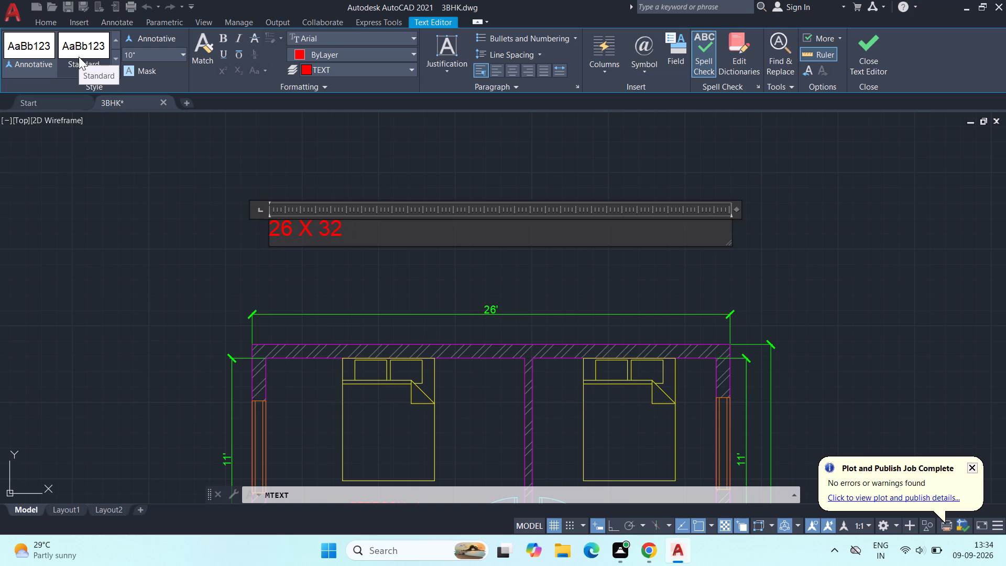
{"action": "key", "text": "9"}
{"action": "key", "text": "BackSpace"}
{"action": "key", "text": "shift+parenleft"}
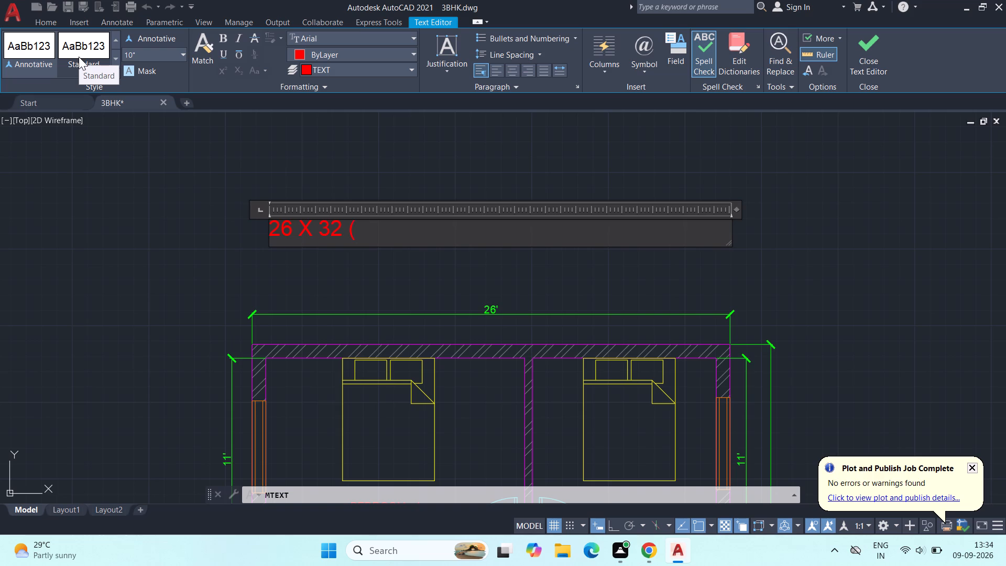
{"action": "type", "text": "832"}
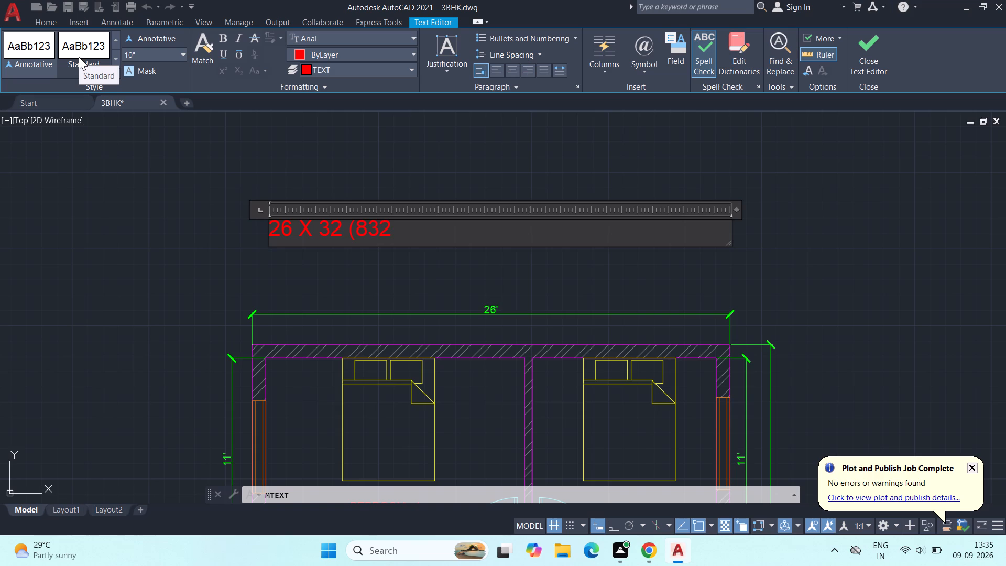
{"action": "key", "text": "s"}
{"action": "type", "text": "q ft"}
{"action": "key", "text": "space"}
{"action": "key", "text": "shift+parenright"}
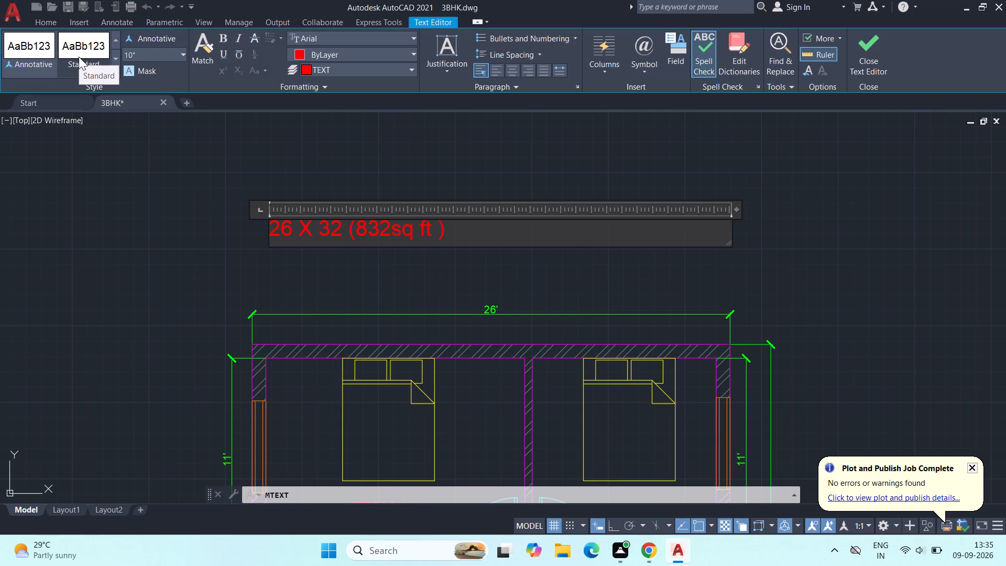
{"action": "key", "text": "space"}
Continue the title text with "HOUSE PLAN - EAST FACE -FP1070" after the area.
{"action": "type", "text": "HOUSE PL"}
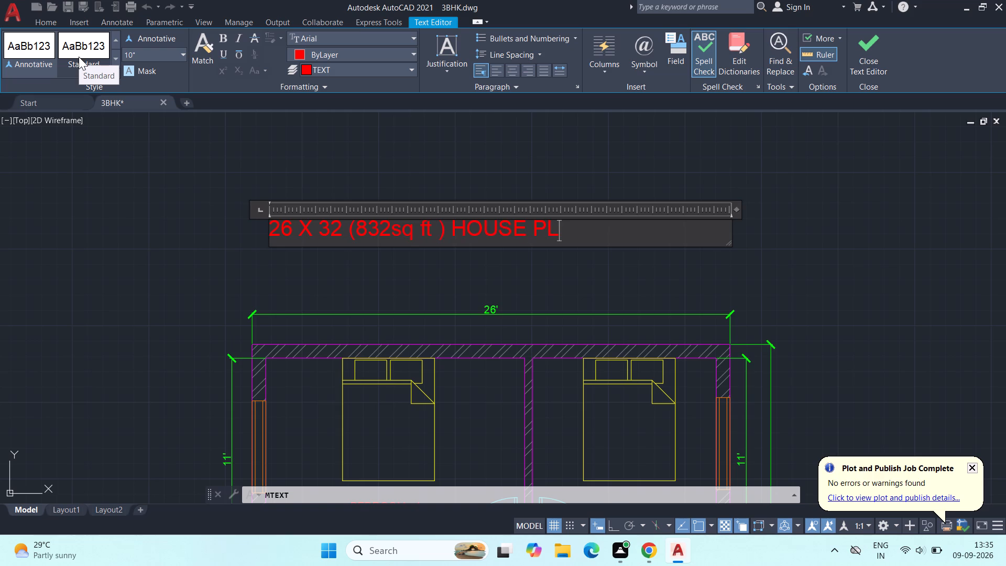
{"action": "type", "text": "AN"}
{"action": "key", "text": "space"}
{"action": "type", "text": "- EASR"}
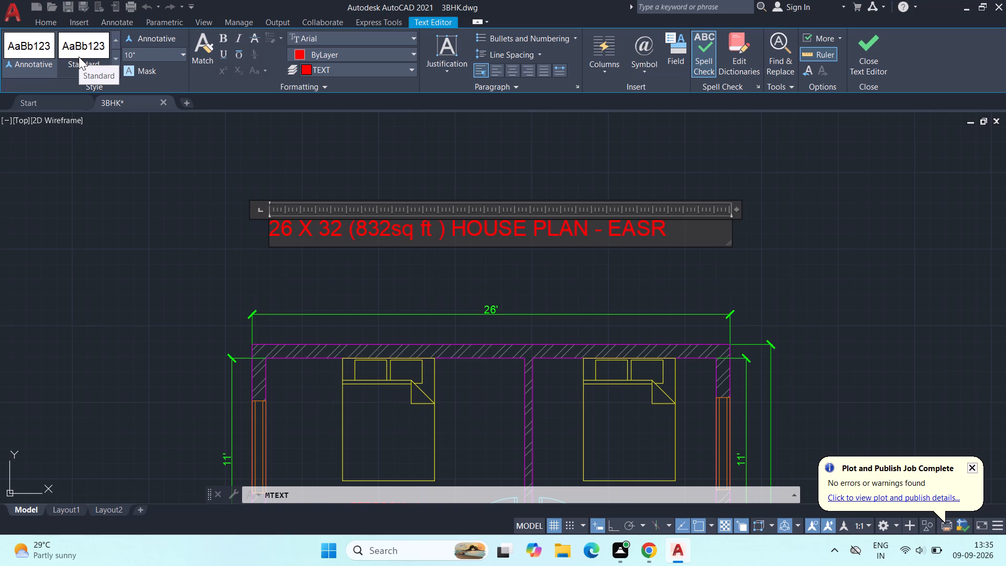
{"action": "key", "text": "BackSpace"}
{"action": "type", "text": "T"}
{"action": "key", "text": "space"}
{"action": "type", "text": "FACE"}
{"action": "key", "text": "space"}
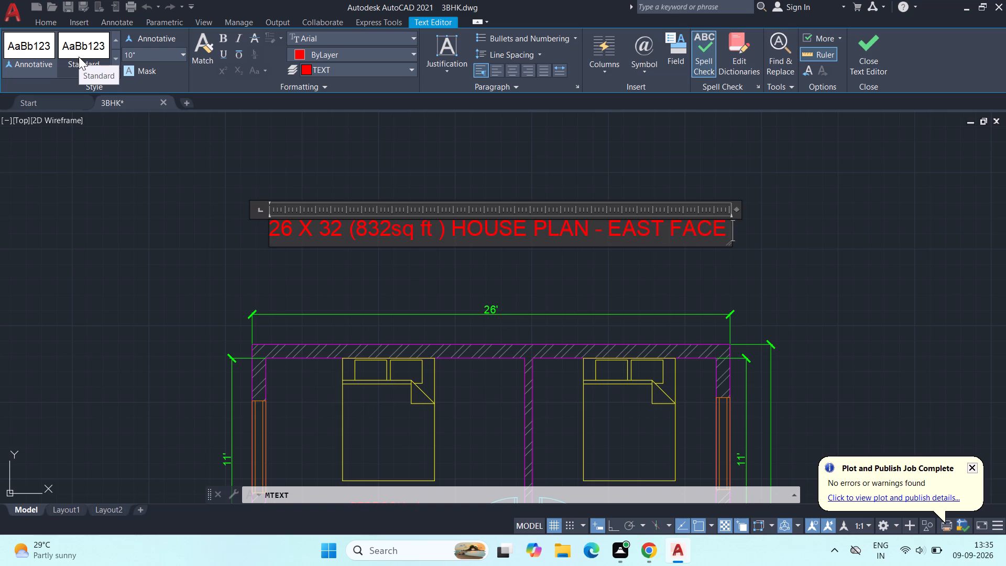
{"action": "key", "text": "minus"}
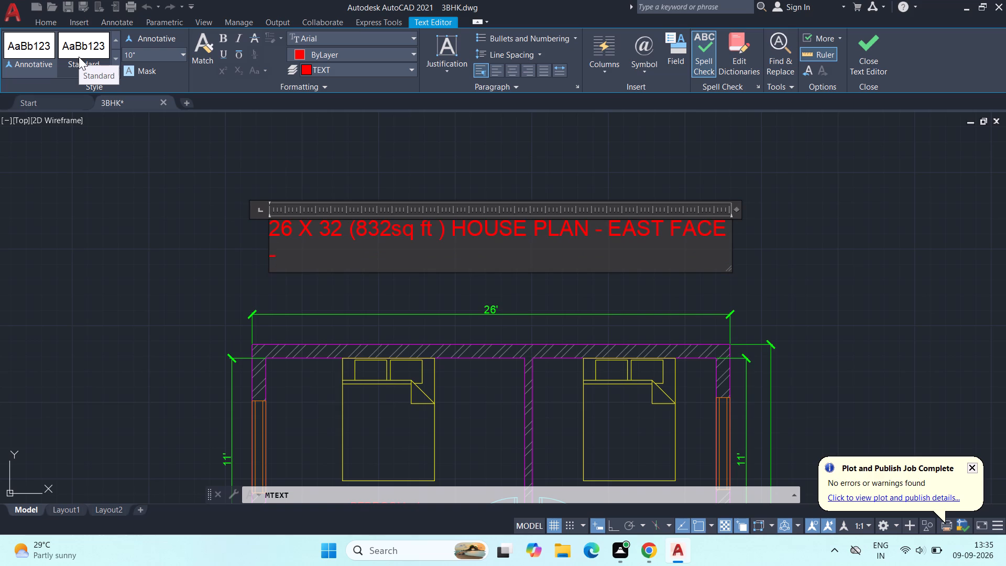
{"action": "type", "text": "FP"}
{"action": "type", "text": "10"}
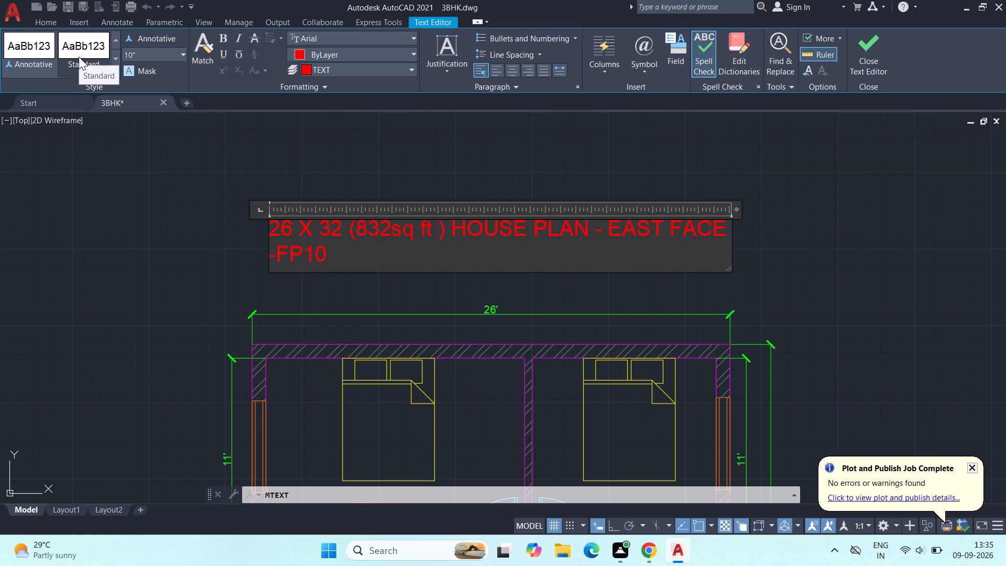
{"action": "type", "text": "70"}
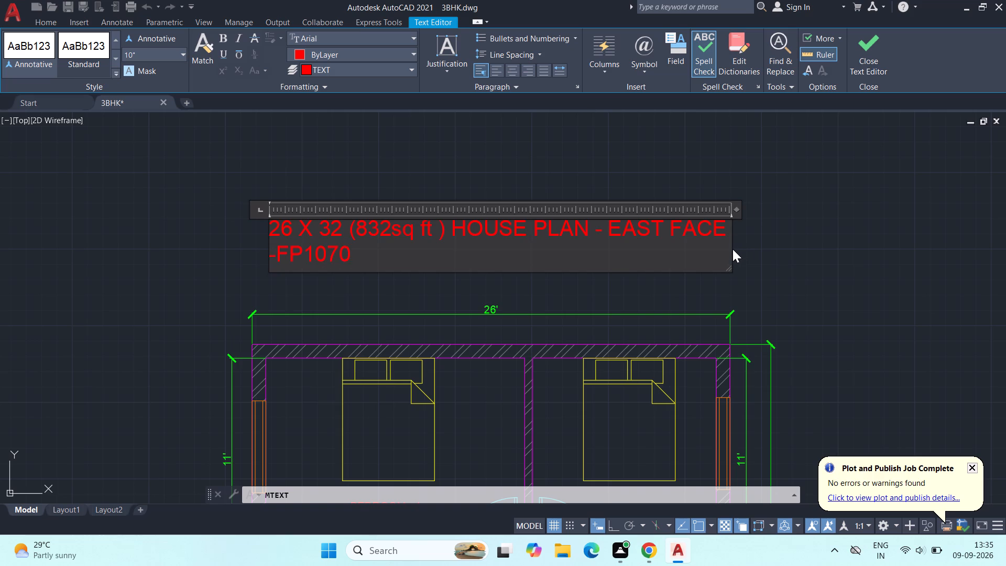
Widen the title's text box to about 30' so the title fits on one line, and finish the text.
{"action": "left_click_drag", "start_coordinate": [731, 246], "coordinate": [835, 246]}
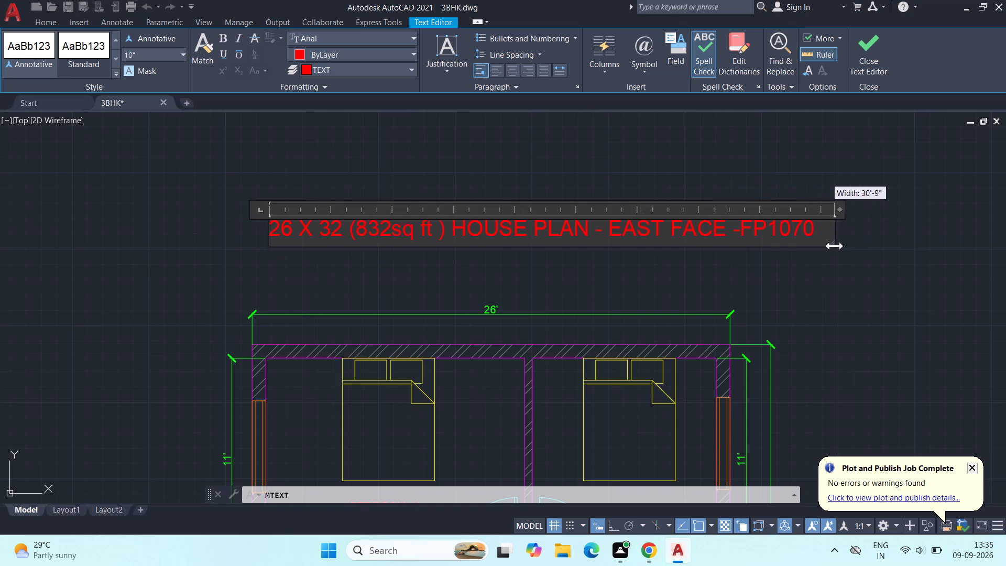
{"action": "left_click_drag", "start_coordinate": [835, 246], "coordinate": [824, 252]}
{"action": "left_click", "coordinate": [591, 271]}
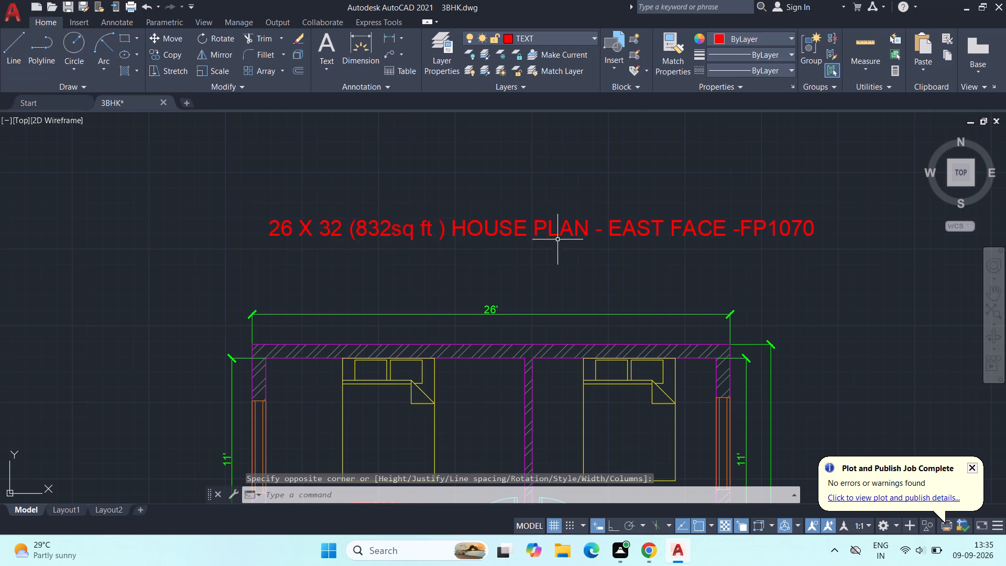
Move the house plan title down to just above the 26' overall dimension, roughly centred over the plan.
{"action": "left_click", "coordinate": [564, 231]}
{"action": "type", "text": "M"}
{"action": "key", "text": "space"}
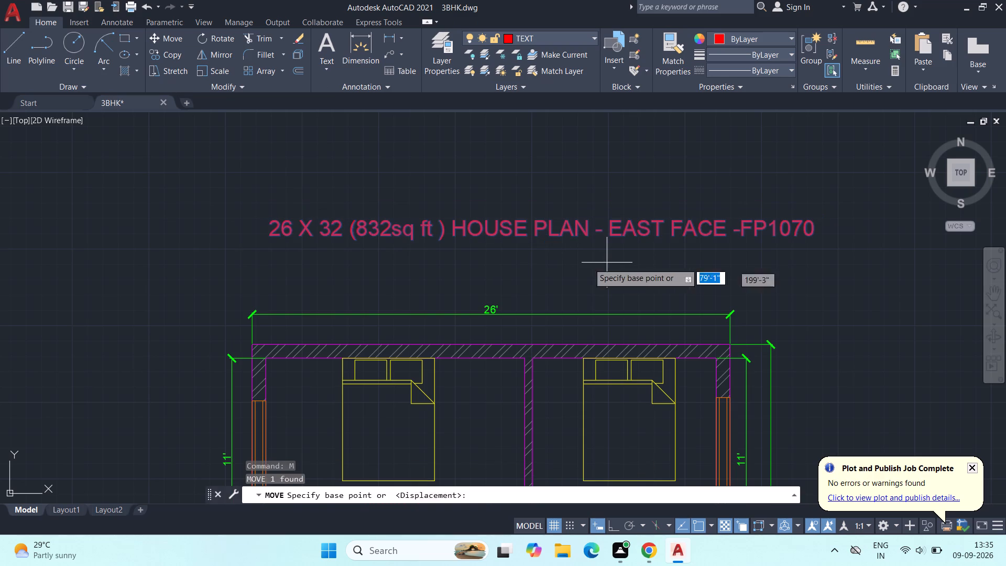
{"action": "left_click", "coordinate": [523, 238]}
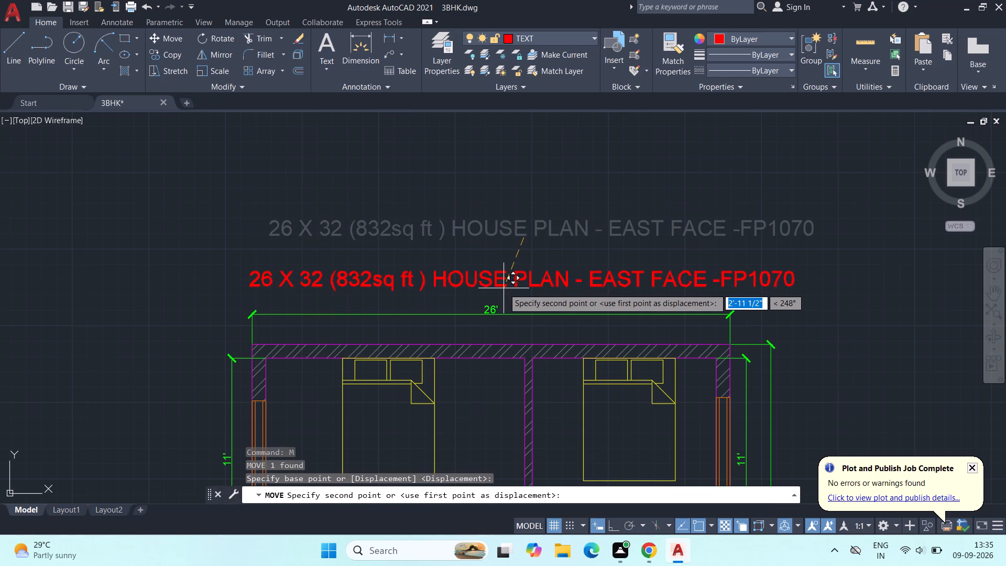
{"action": "left_click", "coordinate": [482, 291]}
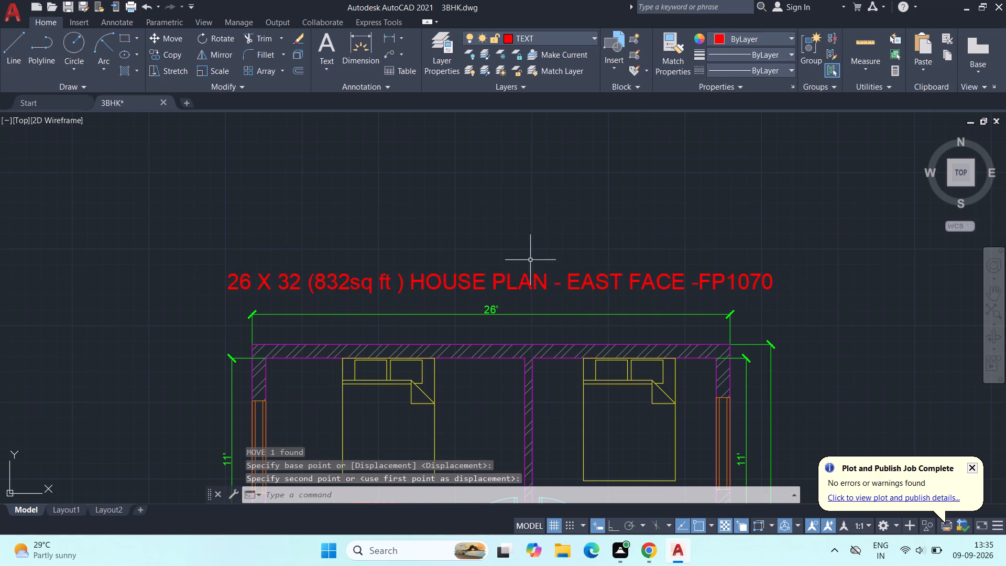
Move the wall thickness note and wall legend up together to sit beside the 32' overall dimension, level with the C. toilet.
{"action": "scroll", "coordinate": [530, 259], "scroll_direction": "down", "scroll_amount": 2}
{"action": "middle_click_drag", "start_coordinate": [568, 257], "coordinate": [471, 130]}
{"action": "scroll", "coordinate": [627, 314], "scroll_direction": "up", "scroll_amount": 1}
{"action": "middle_click_drag", "start_coordinate": [623, 321], "coordinate": [660, 230]}
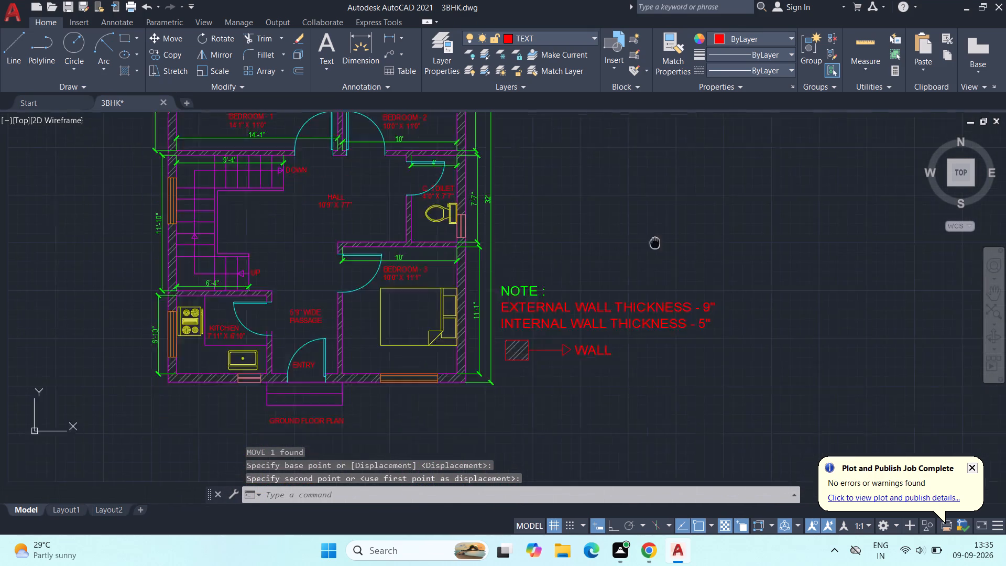
{"action": "middle_click_drag", "start_coordinate": [660, 230], "coordinate": [656, 241]}
{"action": "scroll", "coordinate": [510, 260], "scroll_direction": "up", "scroll_amount": 2}
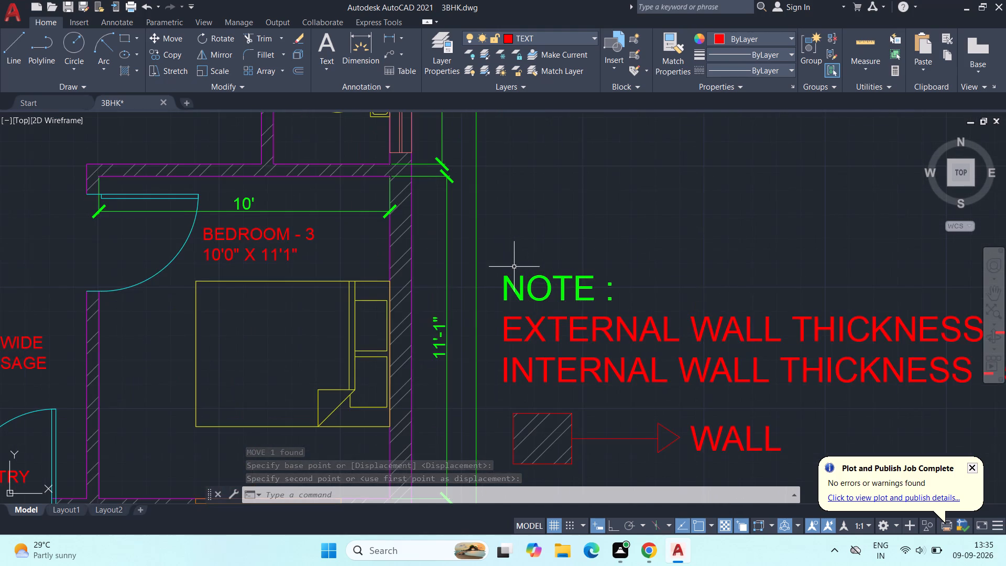
{"action": "middle_click_drag", "start_coordinate": [514, 267], "coordinate": [499, 234]}
{"action": "scroll", "coordinate": [498, 234], "scroll_direction": "down", "scroll_amount": 1}
{"action": "left_click", "coordinate": [487, 236]}
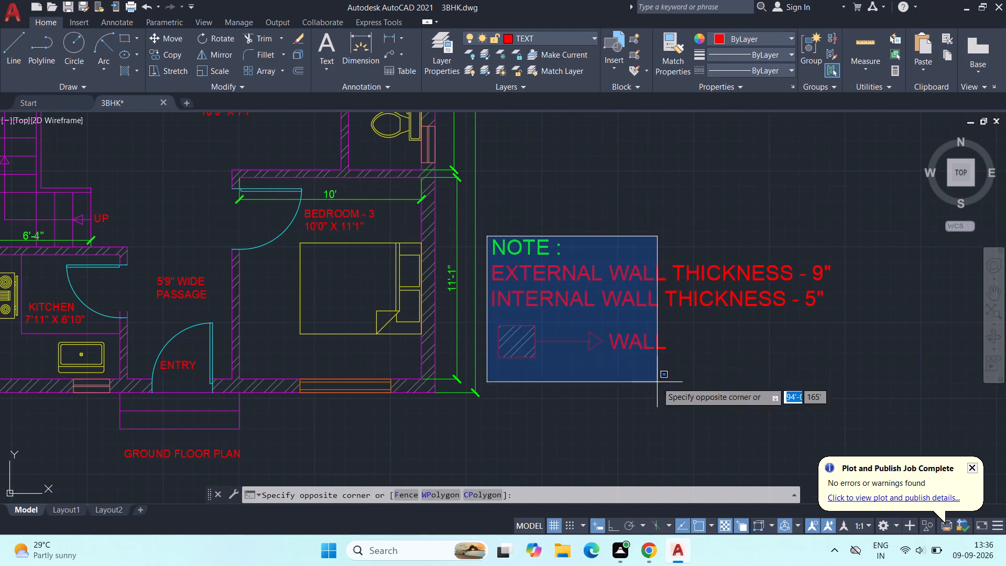
{"action": "left_click", "coordinate": [860, 385]}
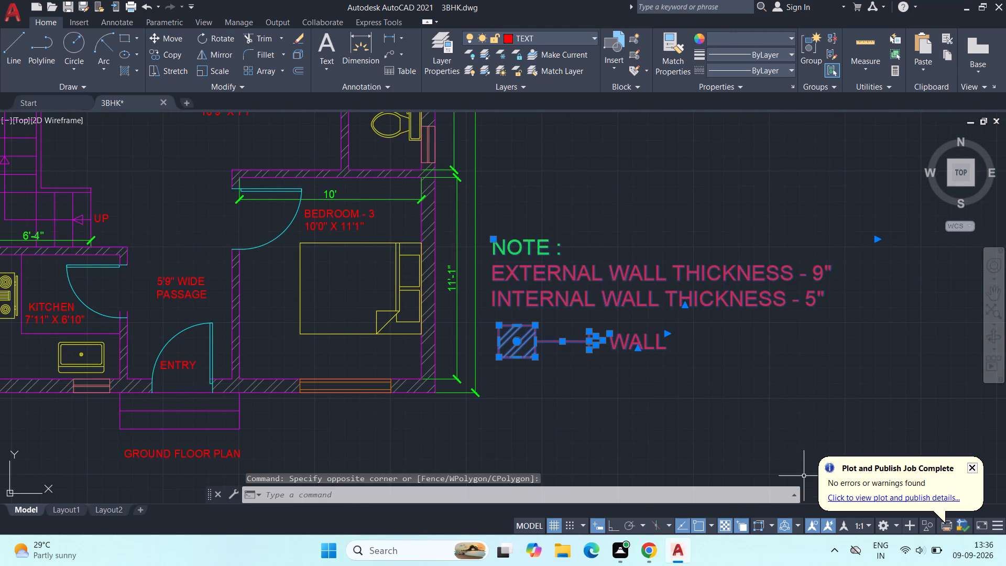
{"action": "key", "text": "m"}
{"action": "key", "text": "space"}
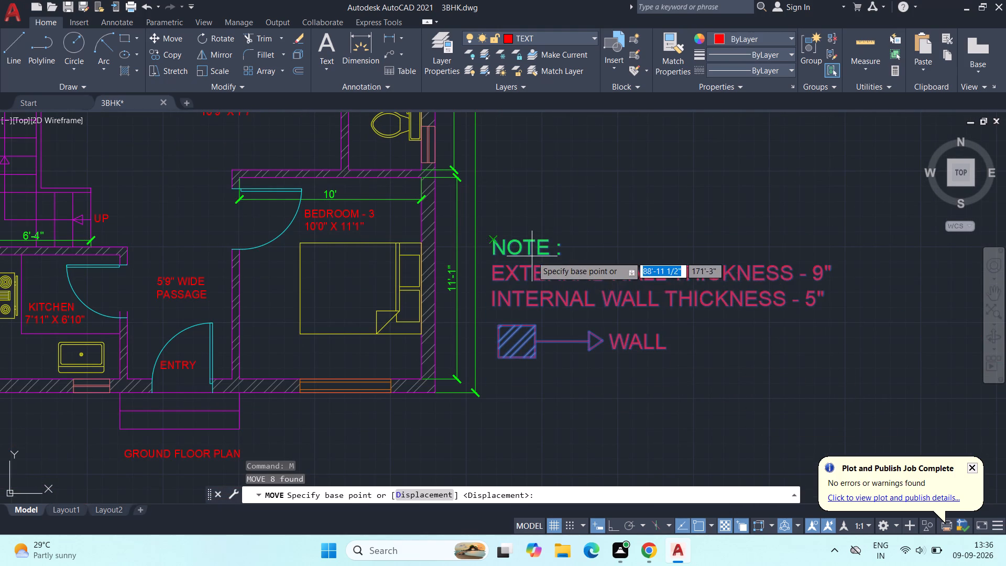
{"action": "left_click", "coordinate": [532, 256]}
{"action": "middle_click_drag", "start_coordinate": [527, 205], "coordinate": [556, 375]}
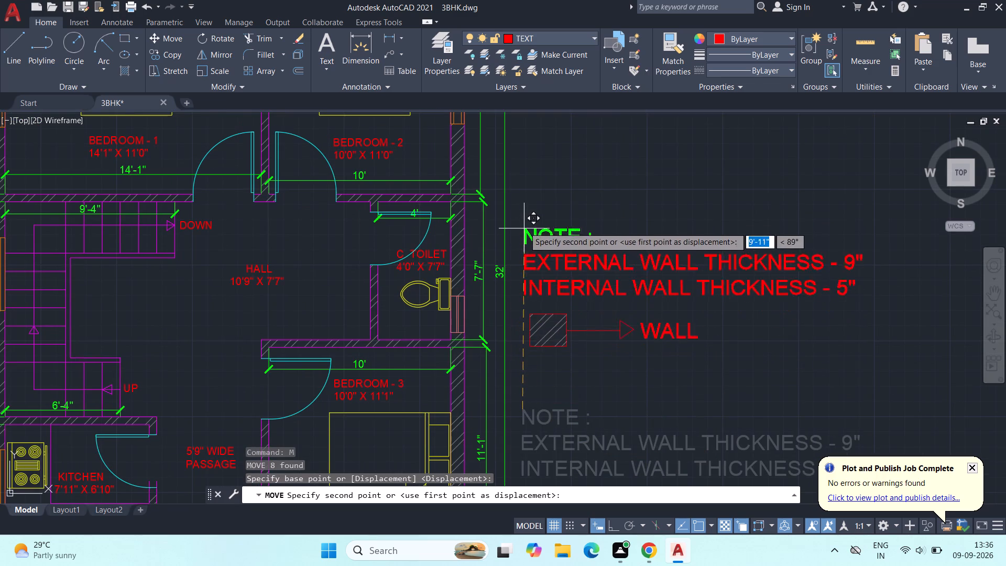
{"action": "left_click", "coordinate": [524, 214]}
Start a plot of the model using the 3BHK page setup and the DWG To PDF.pc3 plotter.
{"action": "scroll", "coordinate": [583, 287], "scroll_direction": "down", "scroll_amount": 2}
{"action": "middle_click_drag", "start_coordinate": [595, 353], "coordinate": [630, 333]}
{"action": "middle_click_drag", "start_coordinate": [642, 362], "coordinate": [649, 375]}
{"action": "left_click", "coordinate": [11, 19]}
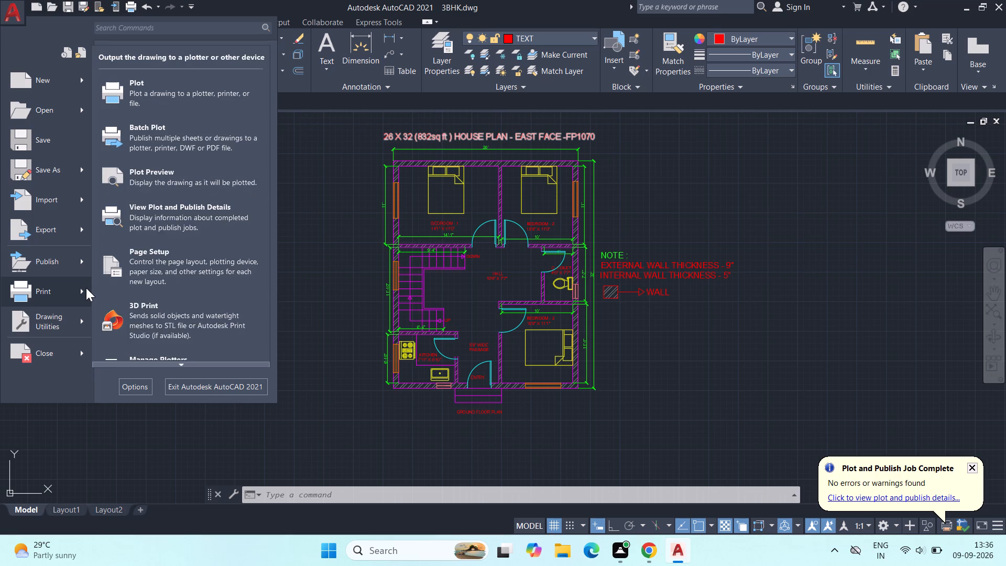
{"action": "left_click", "coordinate": [210, 99]}
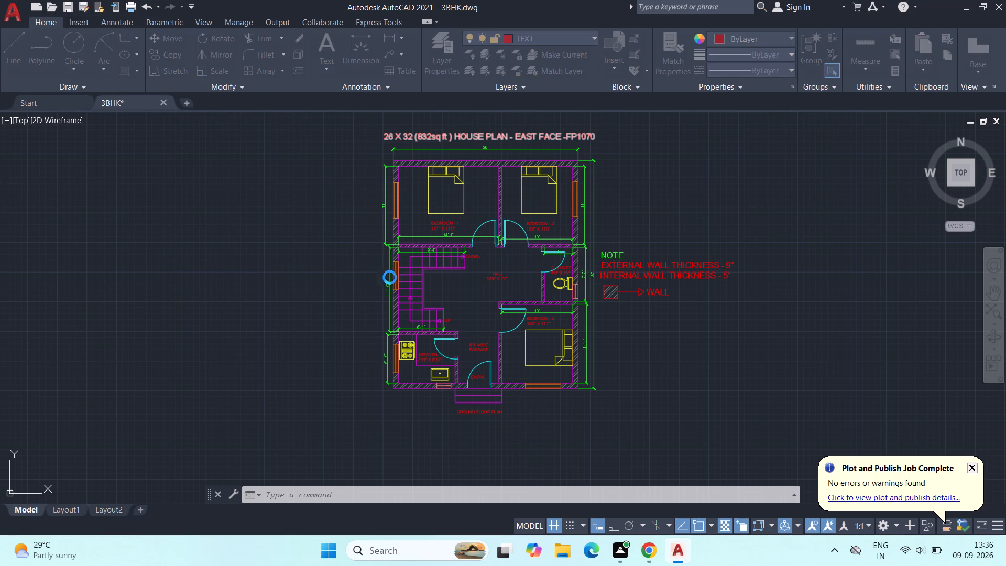
{"action": "left_click", "coordinate": [457, 134]}
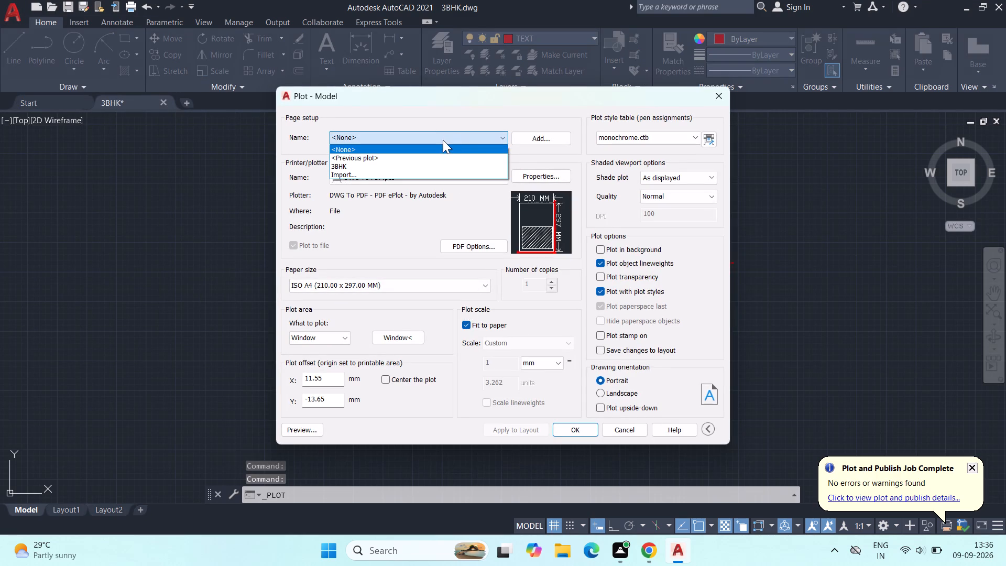
{"action": "left_click", "coordinate": [353, 162]}
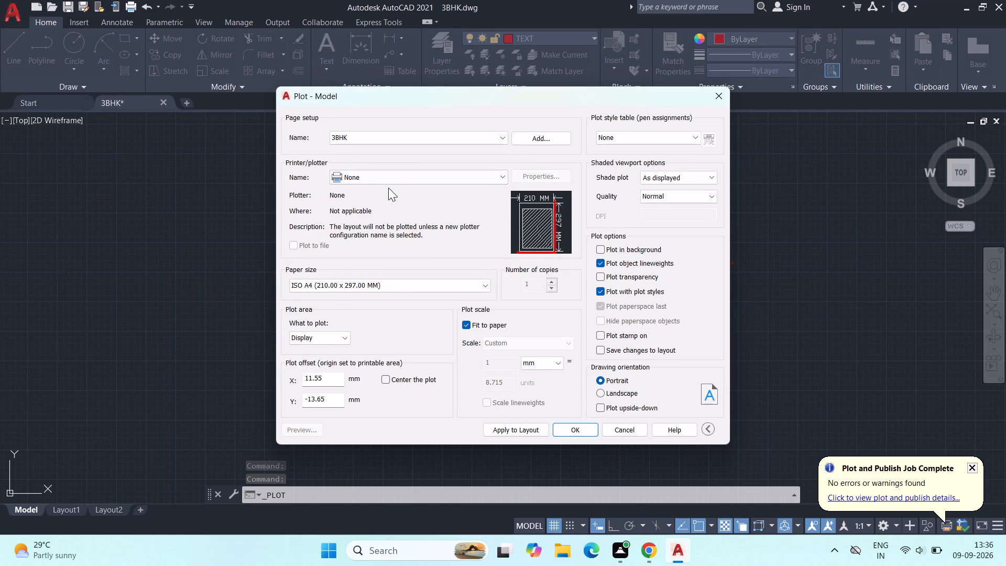
{"action": "left_click", "coordinate": [397, 179]}
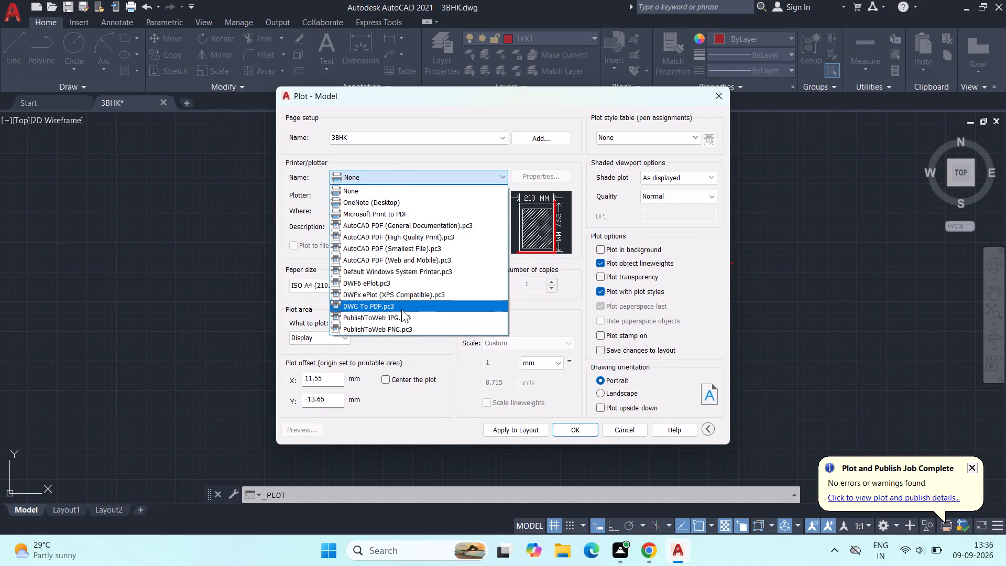
{"action": "left_click", "coordinate": [401, 309]}
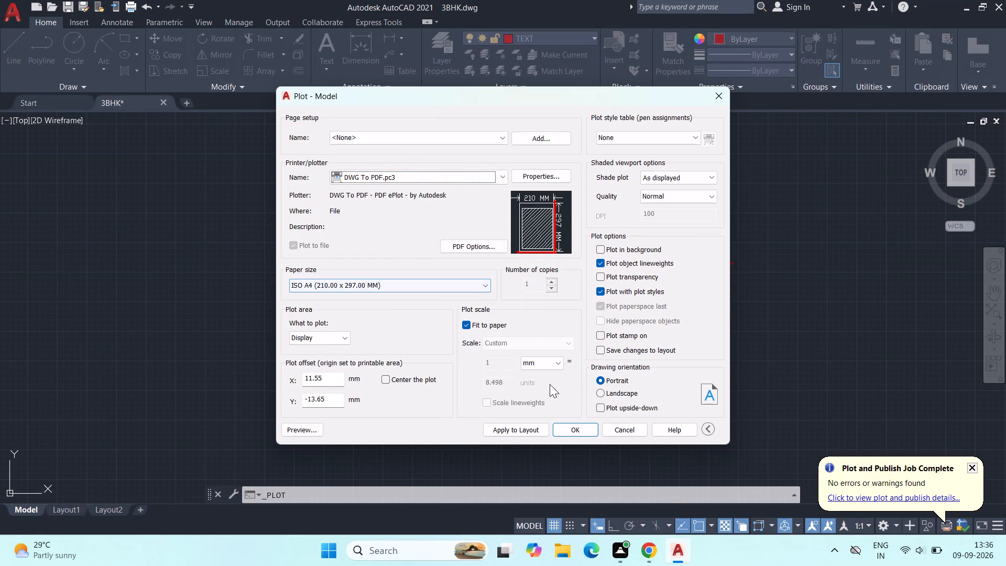
Set the plot area to a window enclosing the house plan, its title, and the wall note and legend.
{"action": "left_click", "coordinate": [330, 336]}
{"action": "left_click", "coordinate": [318, 379]}
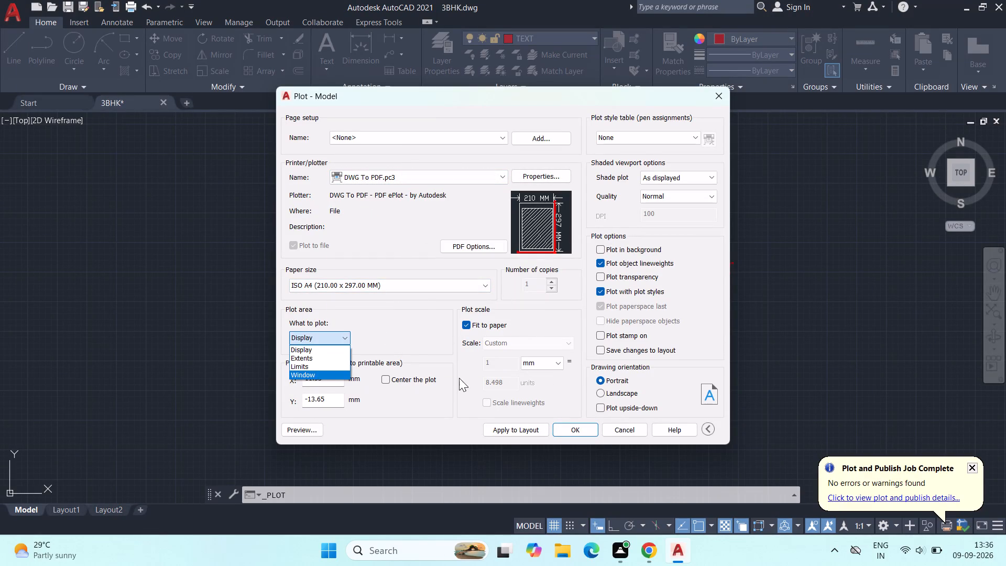
{"action": "left_click", "coordinate": [325, 378]}
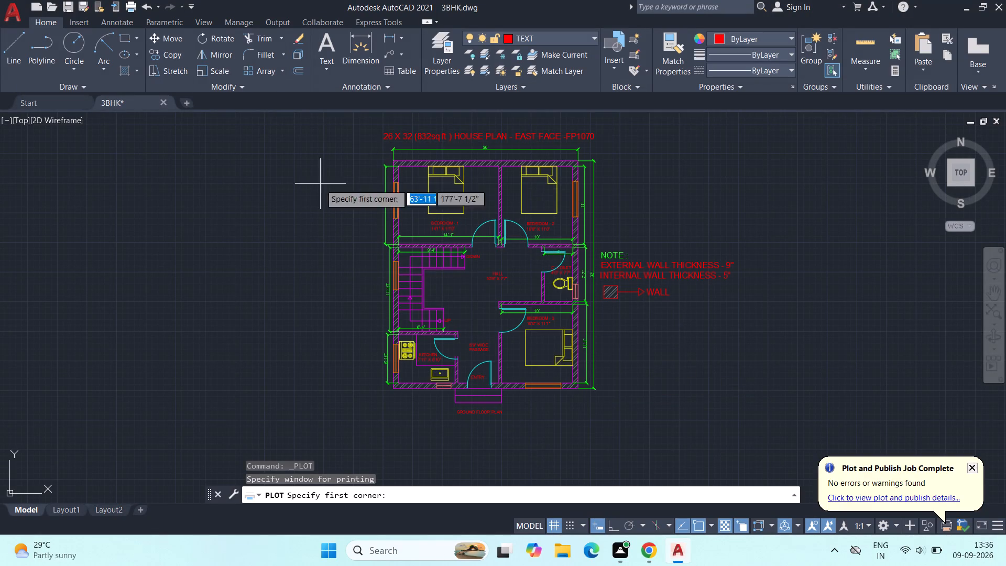
{"action": "left_click", "coordinate": [375, 127]}
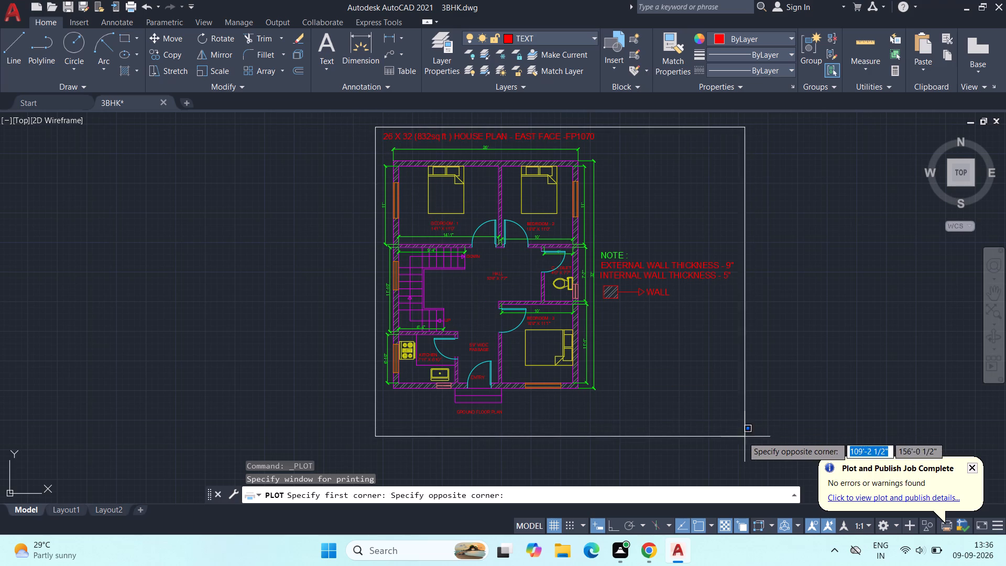
{"action": "left_click", "coordinate": [736, 425]}
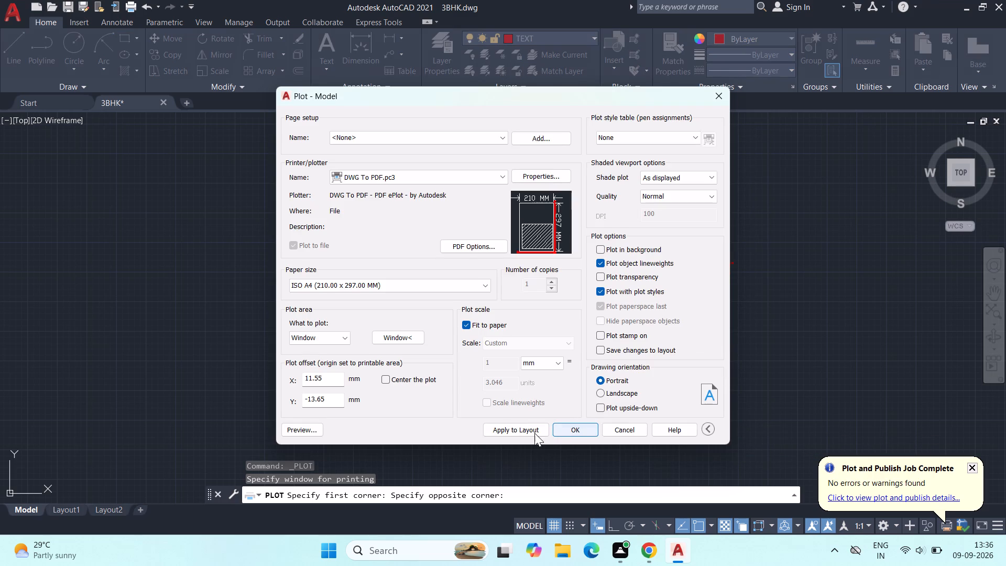
Preview the portrait plot to check how the plan and notes fit the A4 sheet, and close the preview.
{"action": "left_click", "coordinate": [286, 427]}
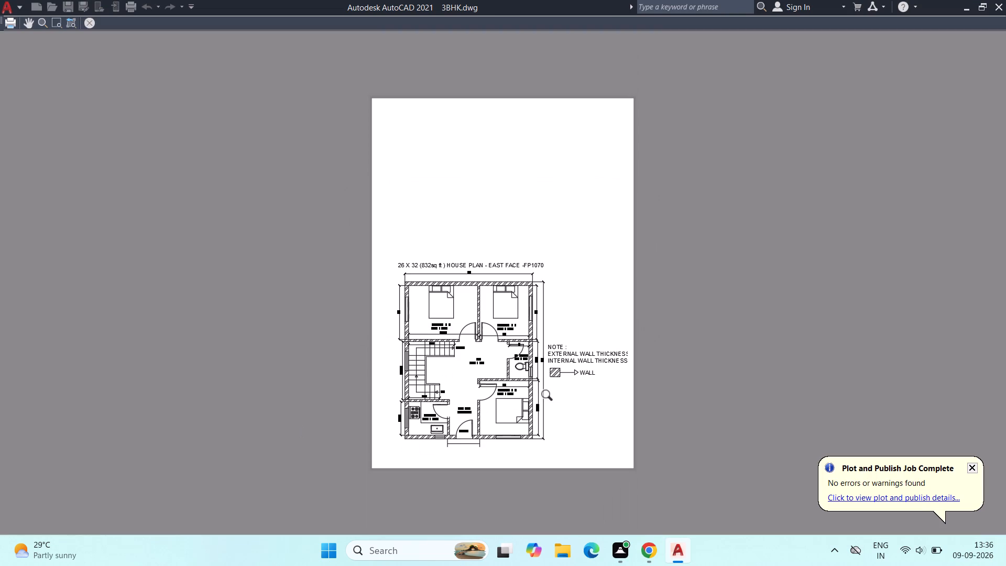
{"action": "scroll", "coordinate": [551, 400], "scroll_direction": "down", "scroll_amount": 1}
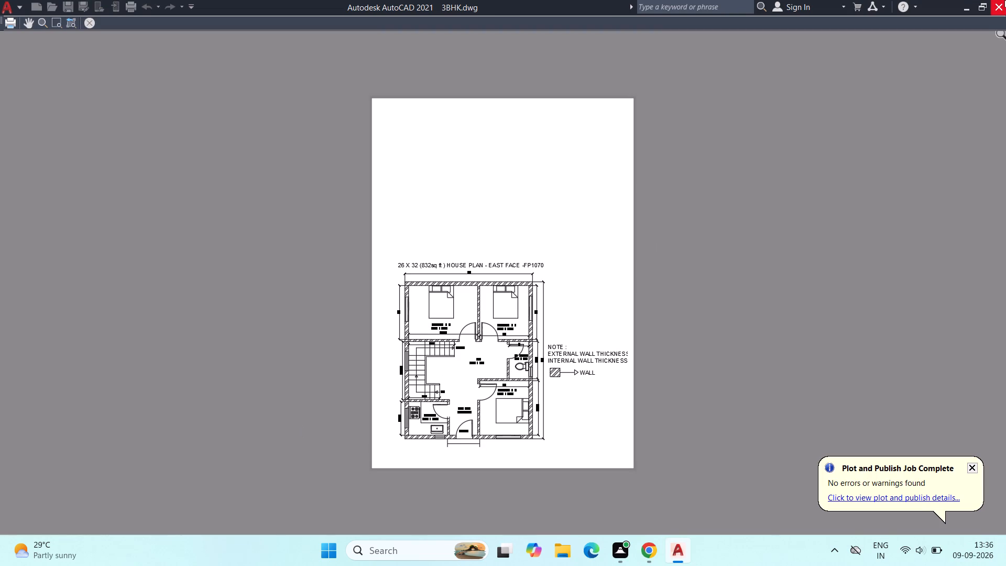
{"action": "left_click", "coordinate": [1004, 0]}
{"action": "left_click", "coordinate": [89, 23]}
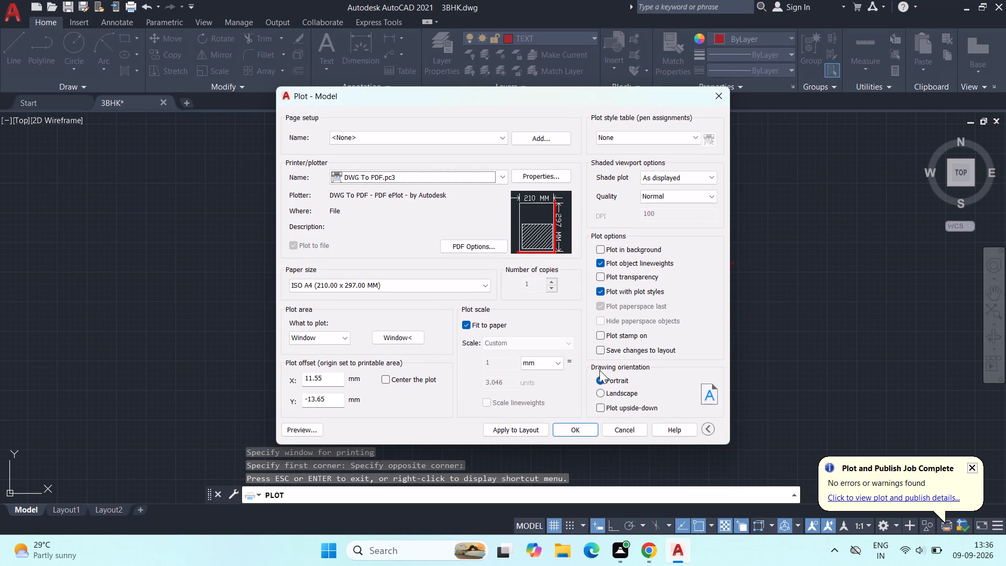
Set the drawing orientation to landscape, check the sheet in the plot preview, and return to the plot settings.
{"action": "left_click", "coordinate": [599, 396]}
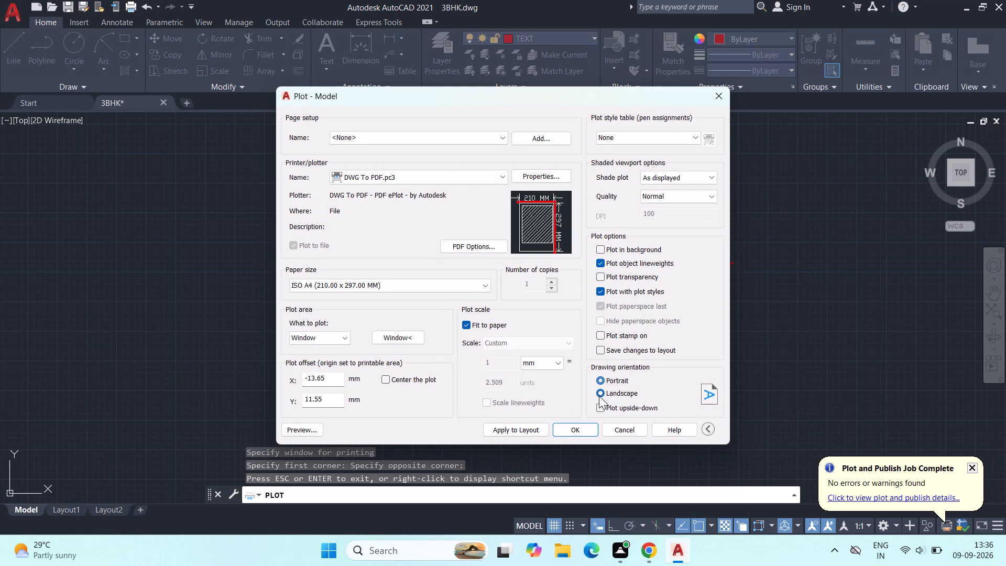
{"action": "left_click", "coordinate": [293, 427]}
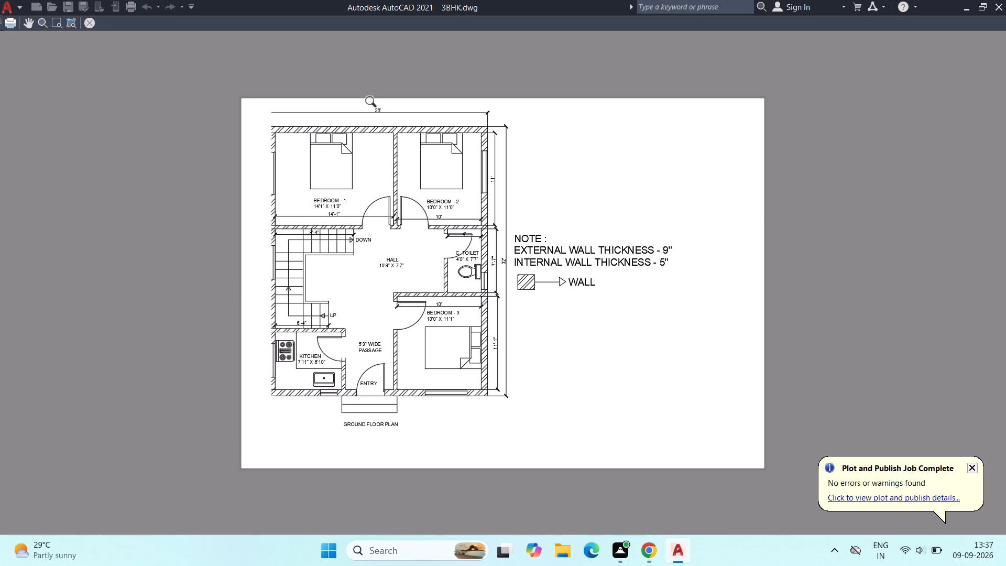
{"action": "left_click", "coordinate": [23, 21]}
{"action": "left_click_drag", "start_coordinate": [310, 210], "coordinate": [366, 213]}
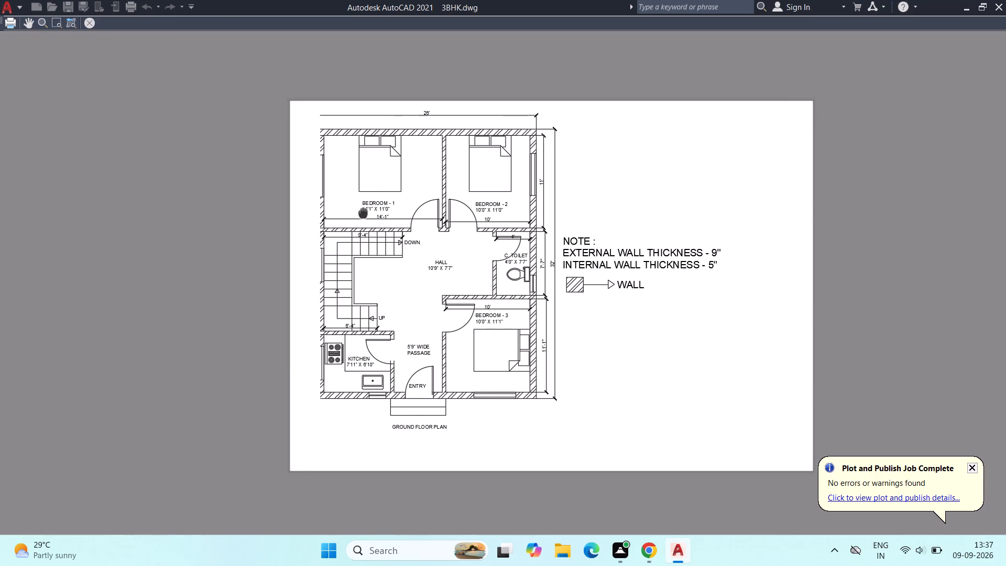
{"action": "left_click_drag", "start_coordinate": [366, 213], "coordinate": [294, 209]}
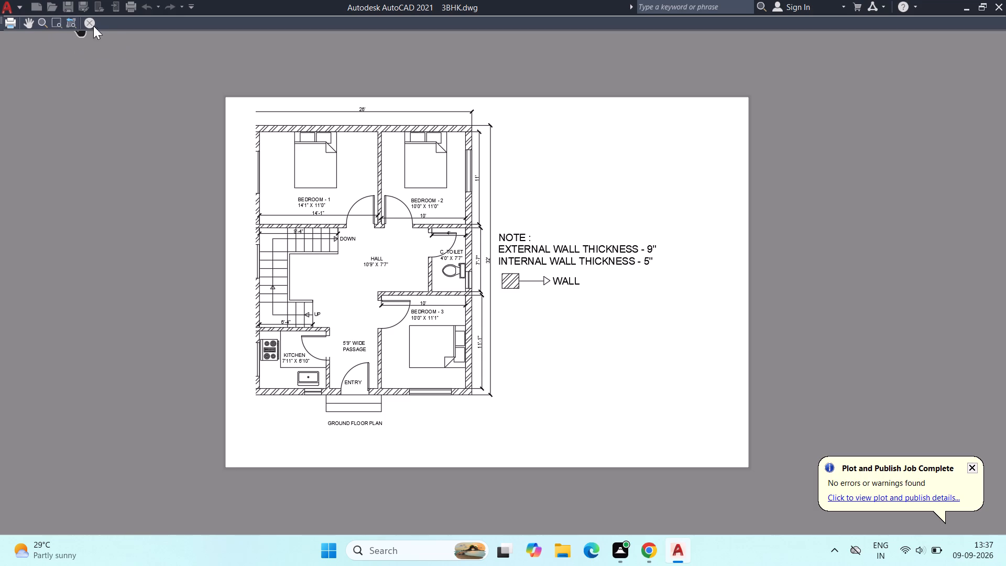
{"action": "left_click", "coordinate": [89, 29]}
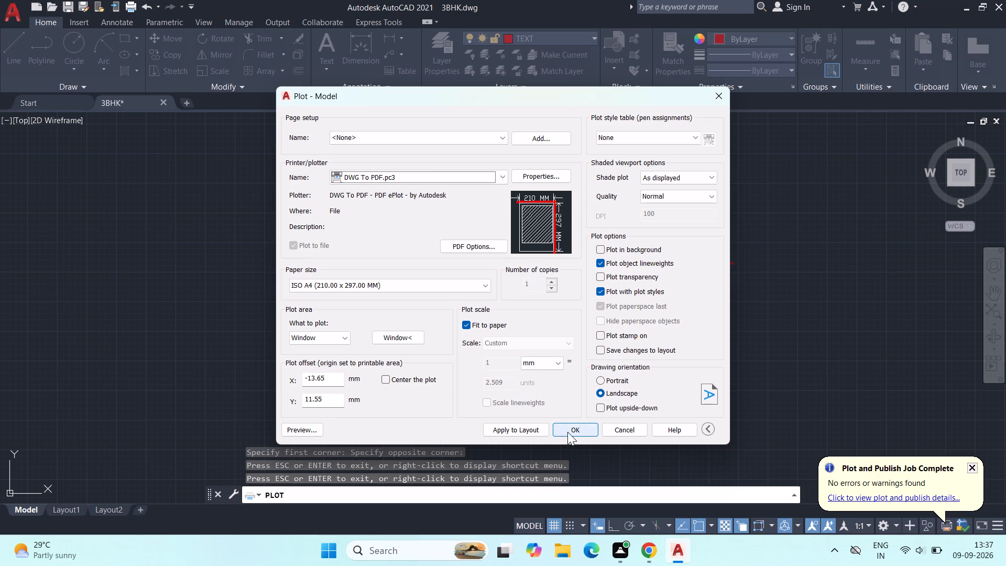
Plot to the PDF 3BHK-Model with the monochrome.ctb plot style assigned to all layouts, overwriting the existing file.
{"action": "left_click", "coordinate": [698, 135]}
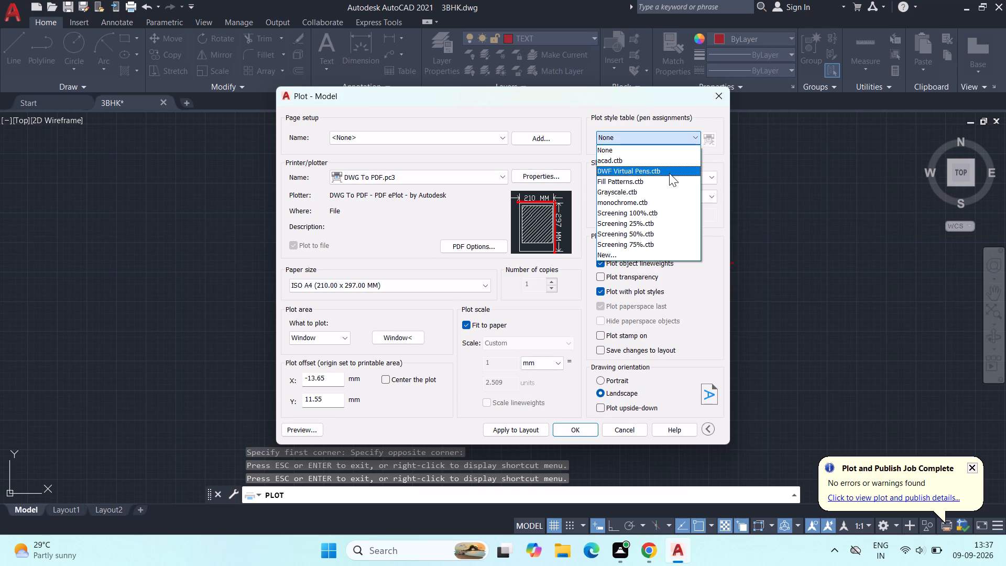
{"action": "left_click", "coordinate": [650, 203]}
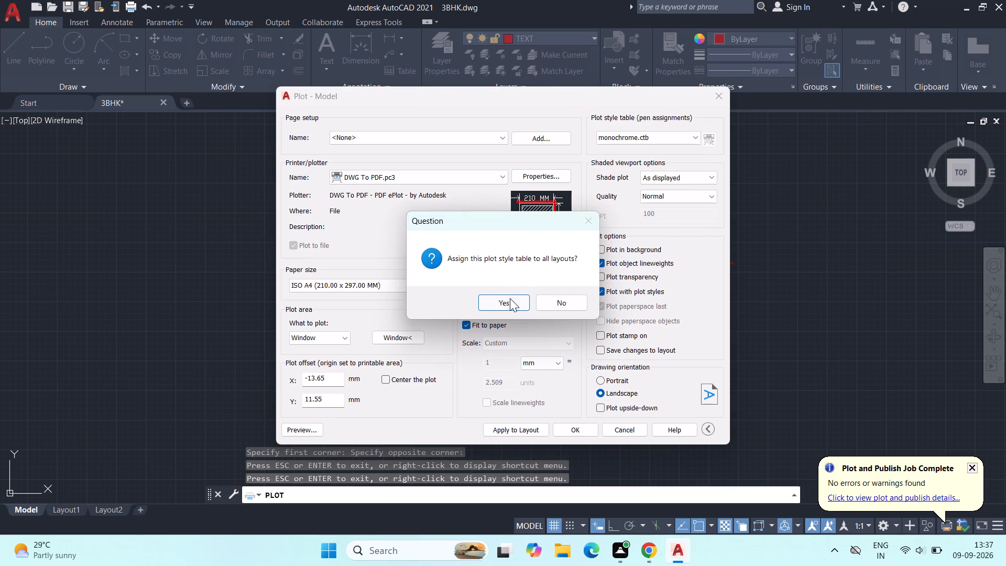
{"action": "left_click", "coordinate": [510, 298]}
{"action": "left_click", "coordinate": [578, 430]}
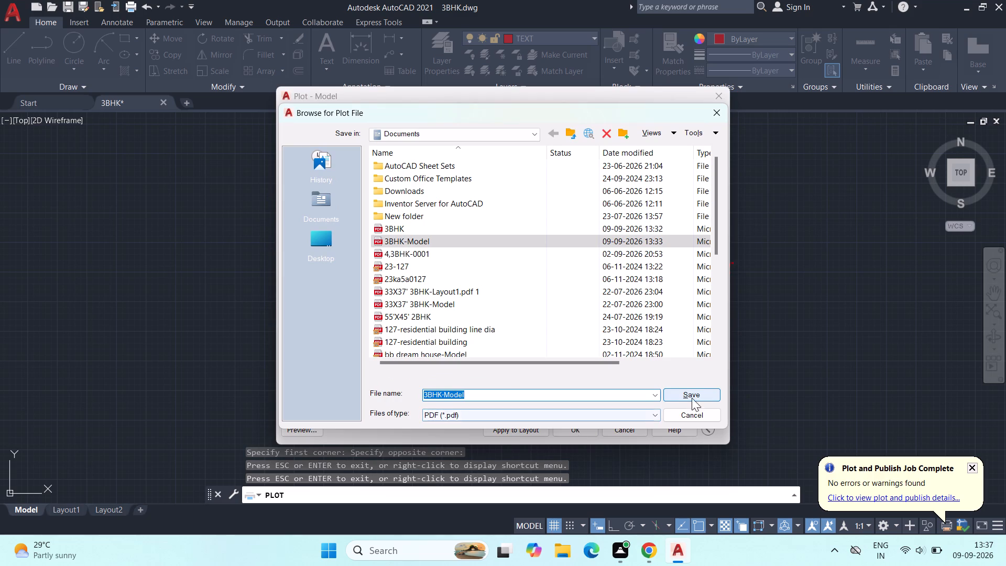
{"action": "left_click", "coordinate": [702, 396]}
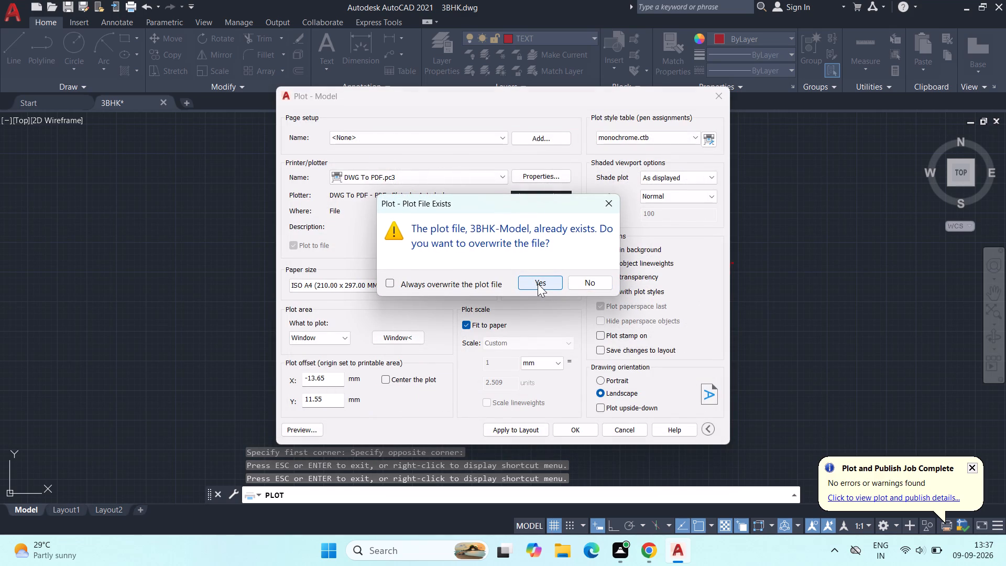
{"action": "left_click", "coordinate": [538, 284]}
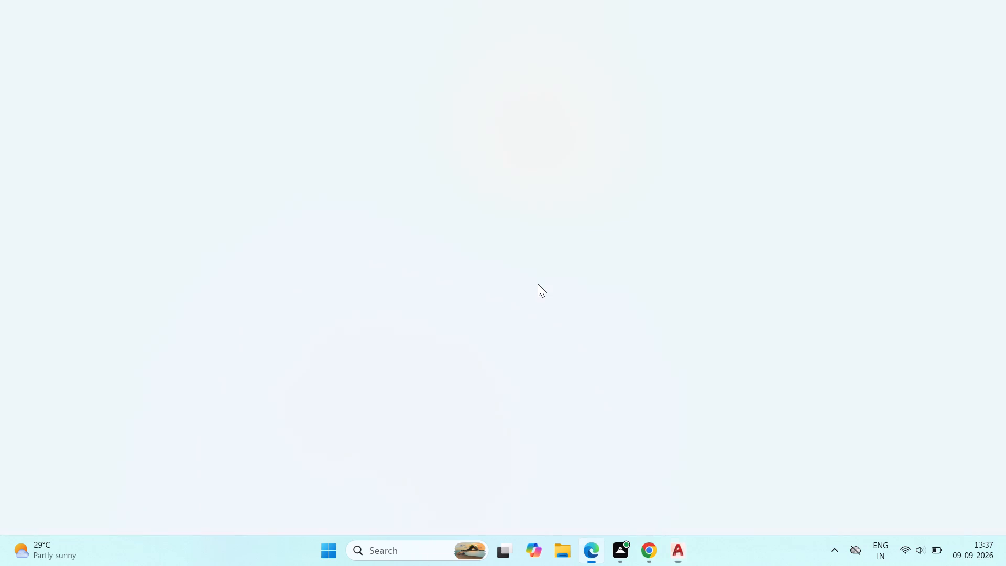
Review the plotted plan, title and notes in the PDF, close it and return to the drawing.
{"action": "scroll", "coordinate": [538, 284], "scroll_direction": "down", "scroll_amount": 3}
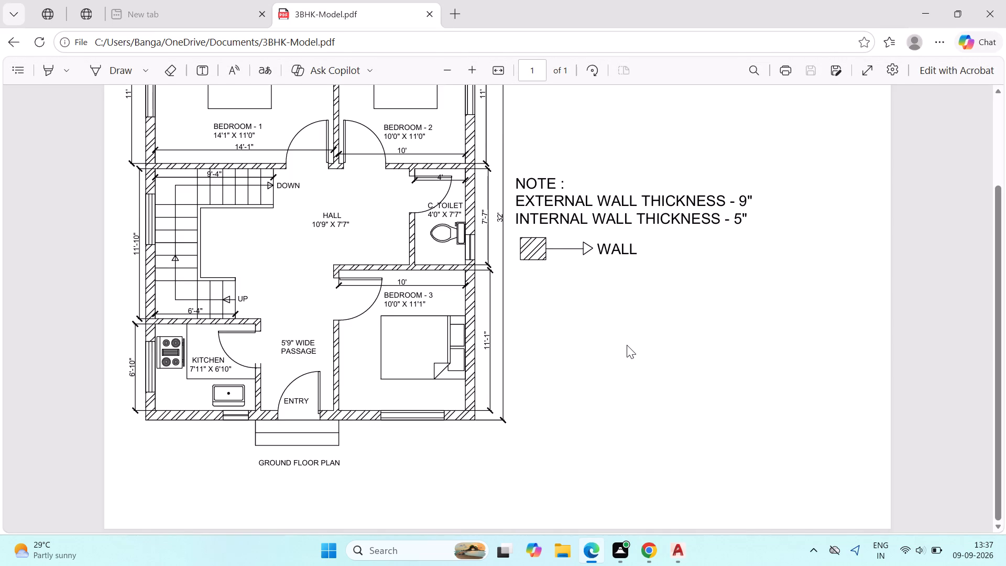
{"action": "scroll", "coordinate": [627, 345], "scroll_direction": "up", "scroll_amount": 7}
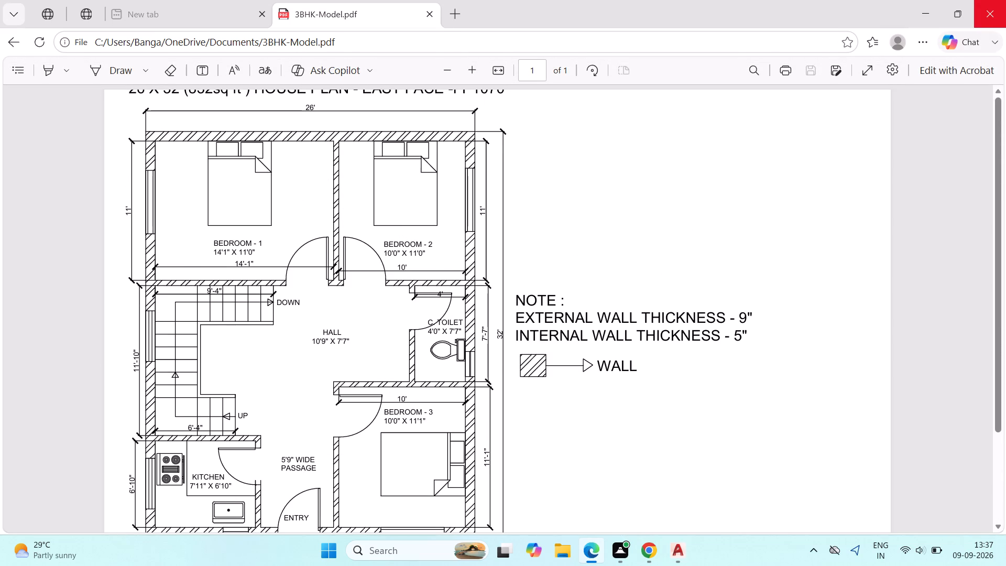
{"action": "left_click", "coordinate": [1005, 0]}
Start another plot of the model using the 3BHK page setup and the DWG To PDF.pc3 plotter.
{"action": "middle_click_drag", "start_coordinate": [706, 194], "coordinate": [669, 221]}
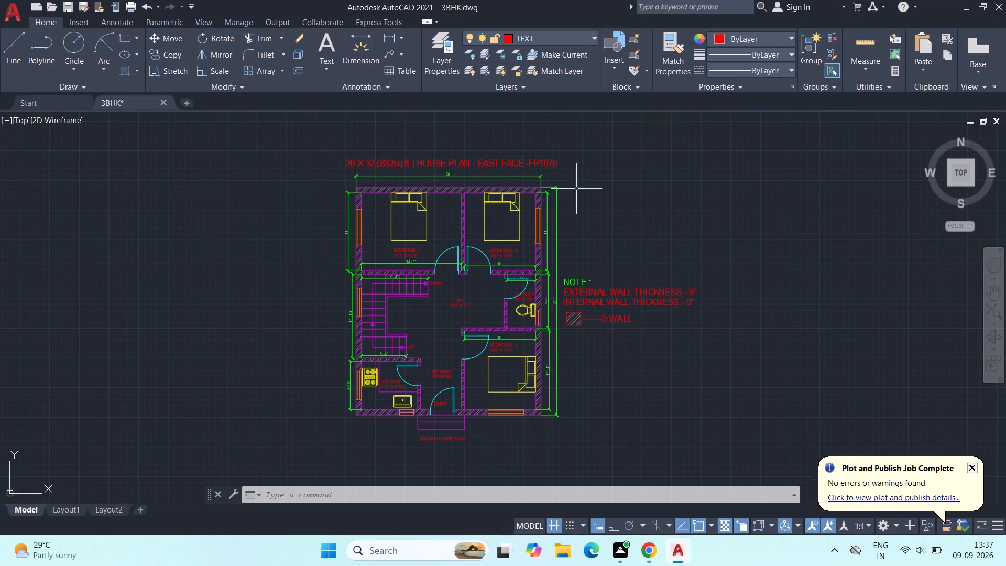
{"action": "left_click", "coordinate": [21, 22]}
{"action": "left_click", "coordinate": [78, 295]}
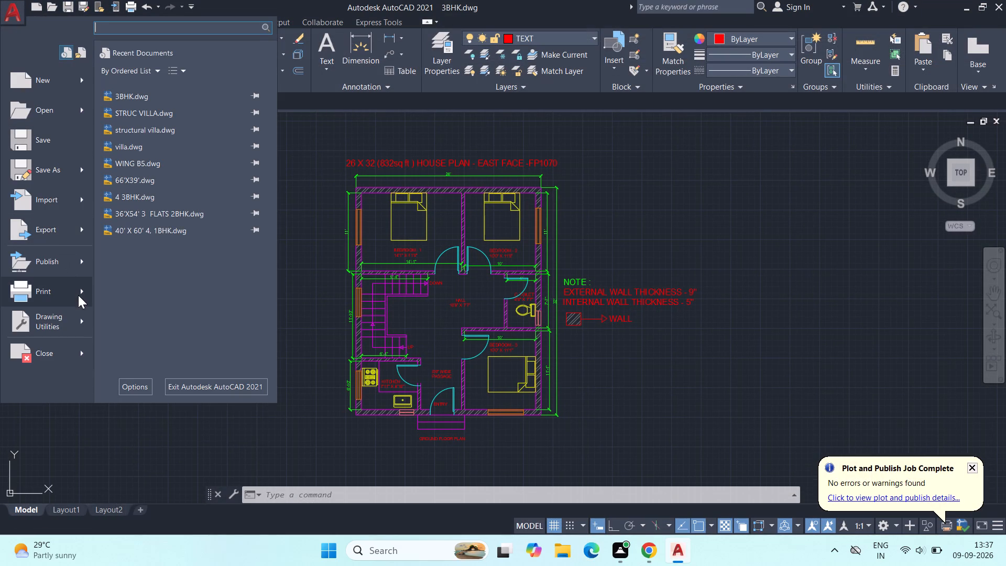
{"action": "left_click", "coordinate": [202, 105]}
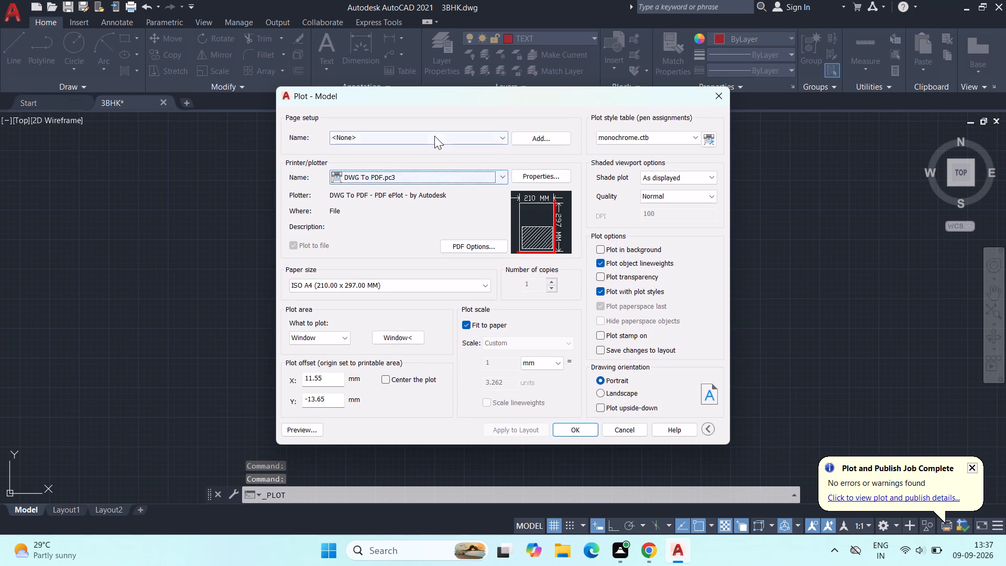
{"action": "left_click", "coordinate": [434, 136]}
{"action": "left_click", "coordinate": [417, 163]}
{"action": "left_click", "coordinate": [435, 177]}
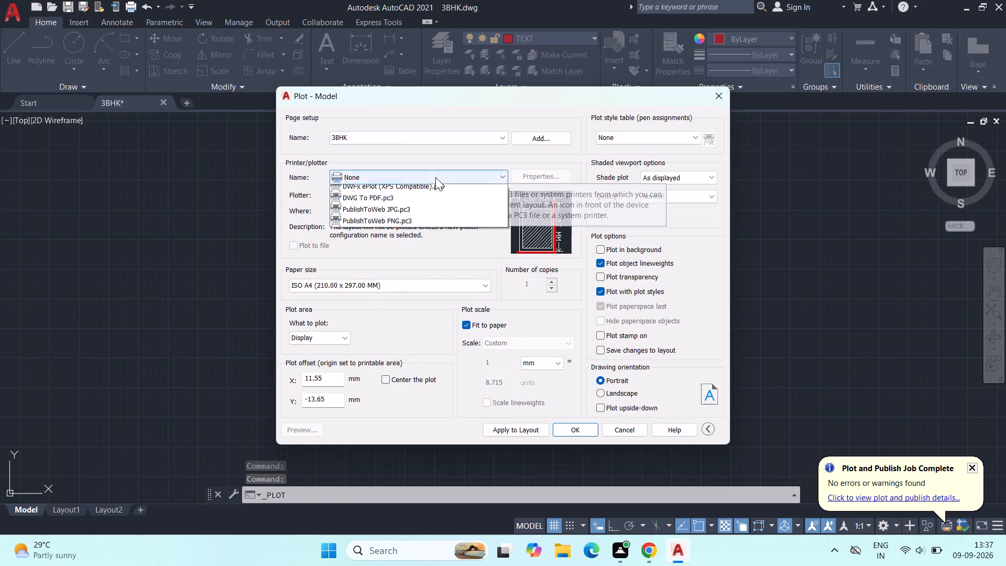
{"action": "left_click", "coordinate": [411, 308]}
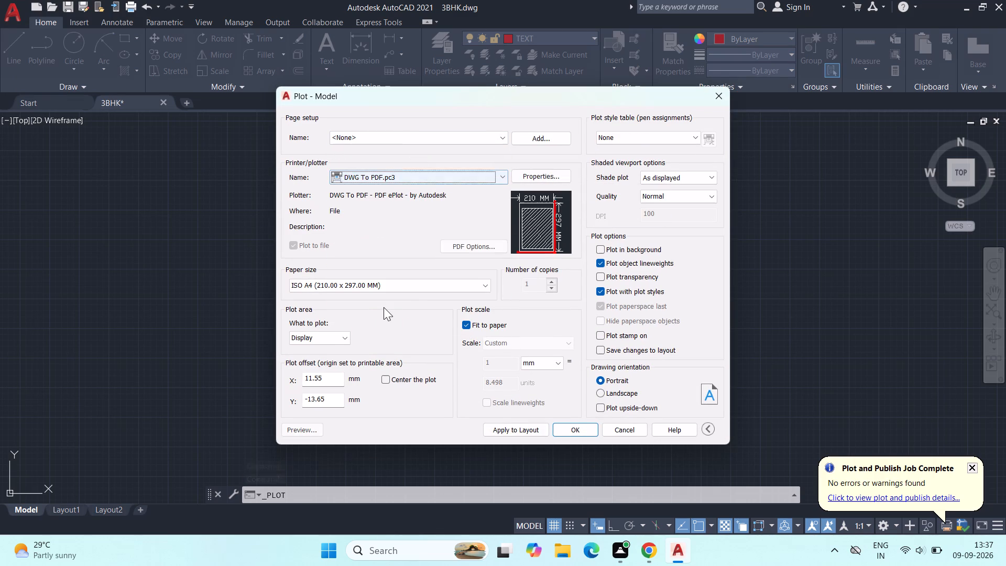
Set the drawing orientation to landscape, check the sheet in the plot preview, and return to the plot settings.
{"action": "left_click", "coordinate": [605, 395]}
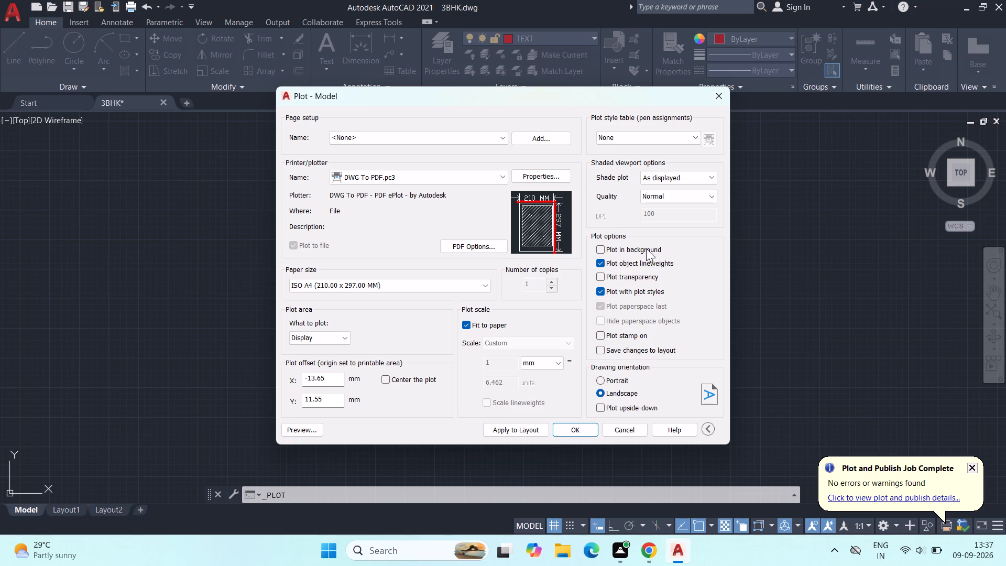
{"action": "left_click", "coordinate": [662, 137]}
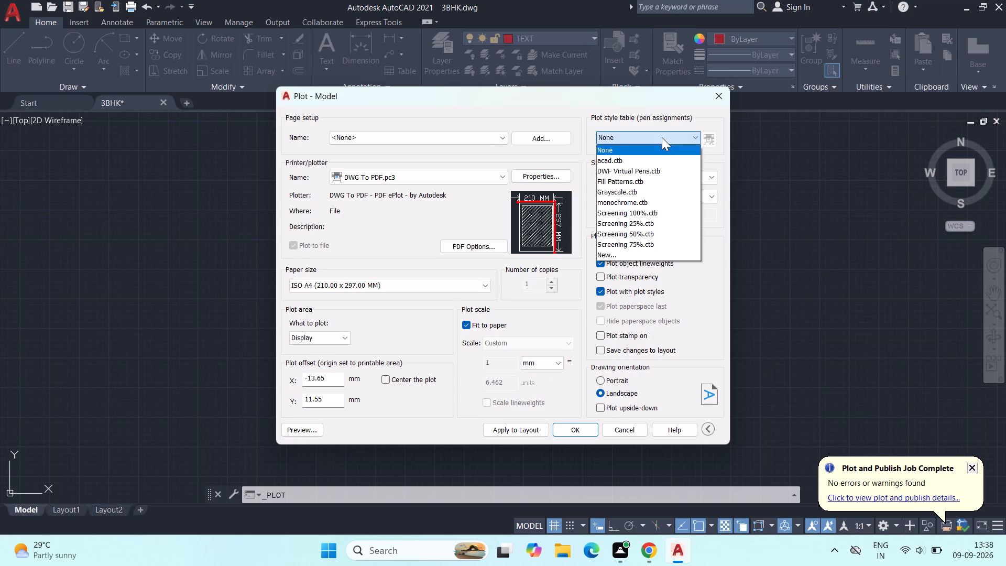
{"action": "left_click", "coordinate": [662, 137]}
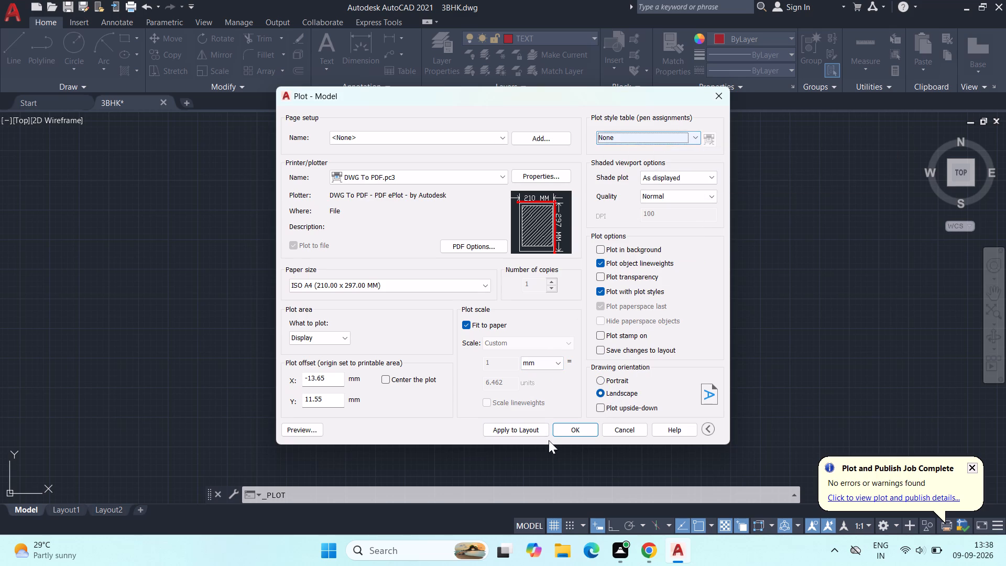
{"action": "left_click", "coordinate": [298, 429]}
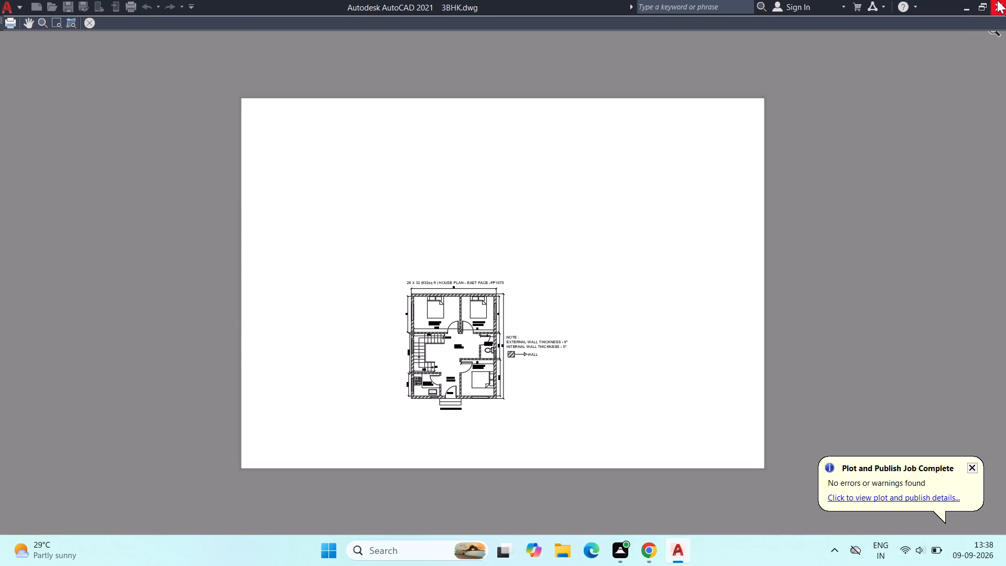
{"action": "left_click", "coordinate": [997, 0]}
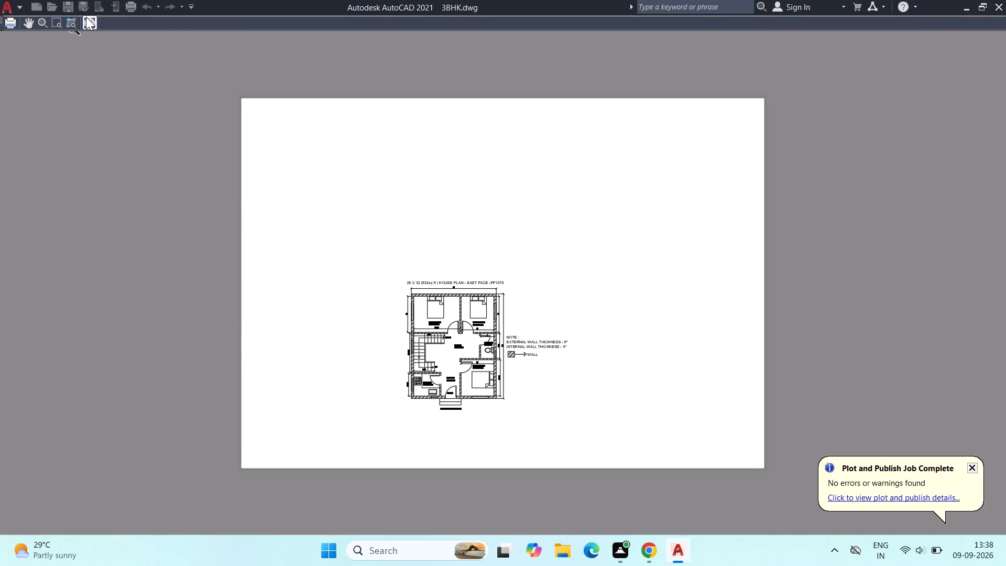
{"action": "left_click", "coordinate": [85, 20]}
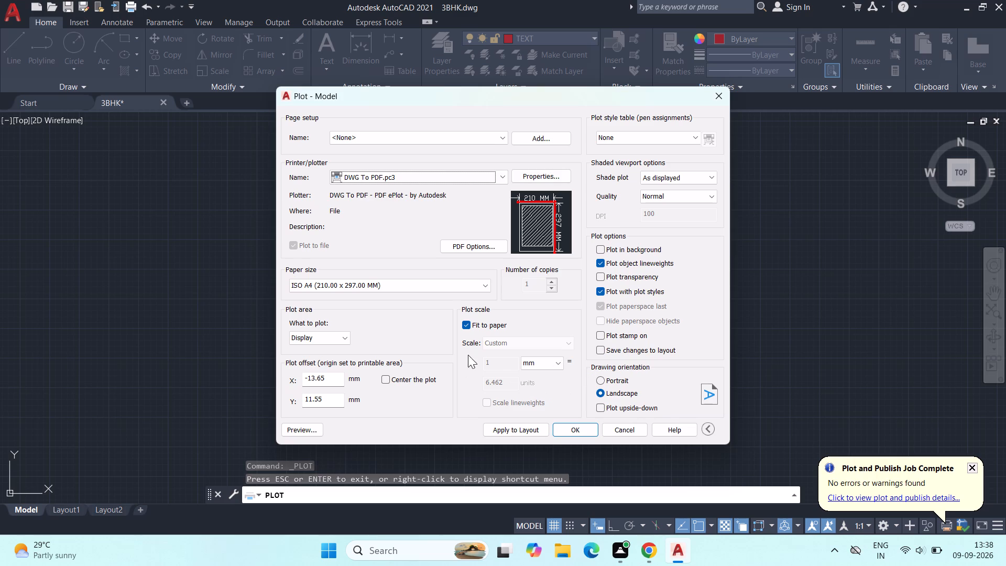
Set the plot area to a window enclosing the title, floor plan and wall notes, and check it in the plot preview.
{"action": "left_click", "coordinate": [335, 341]}
{"action": "left_click", "coordinate": [334, 377]}
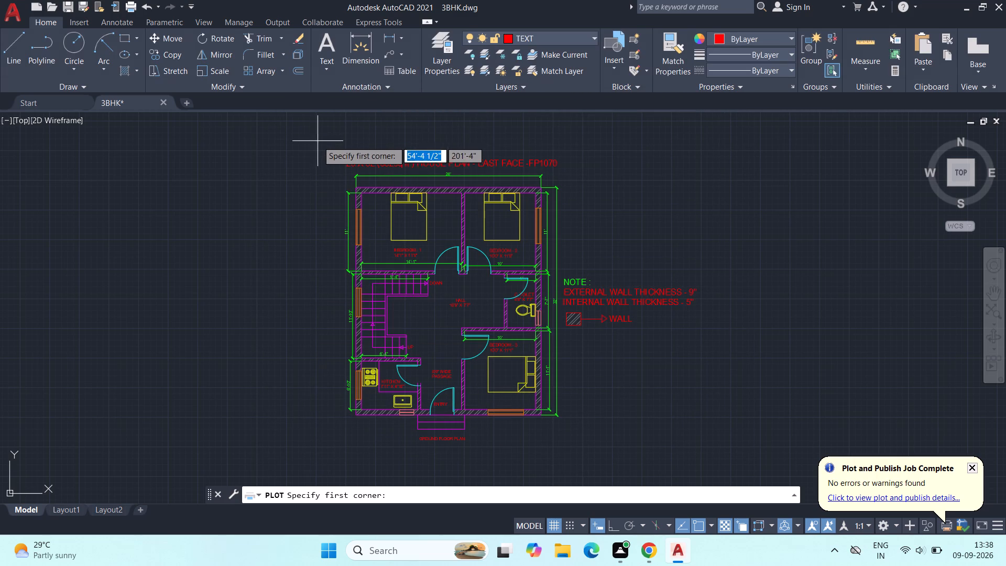
{"action": "left_click", "coordinate": [338, 153]}
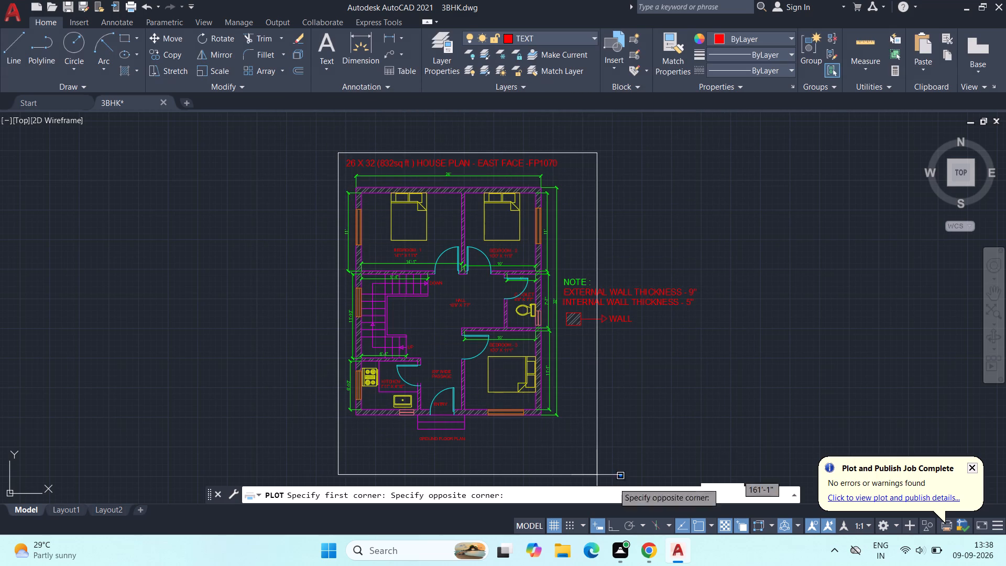
{"action": "left_click", "coordinate": [703, 443]}
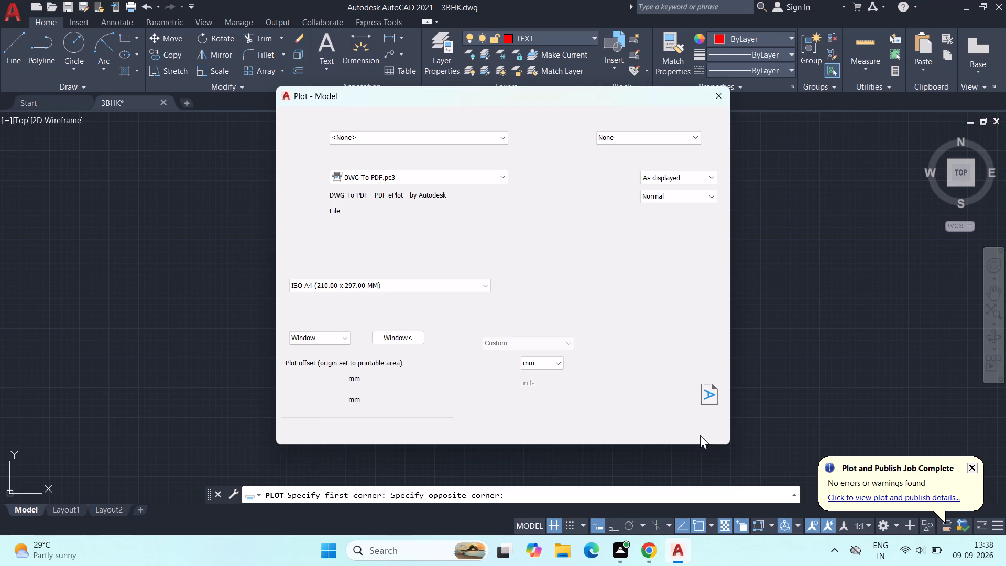
{"action": "left_click", "coordinate": [308, 429]}
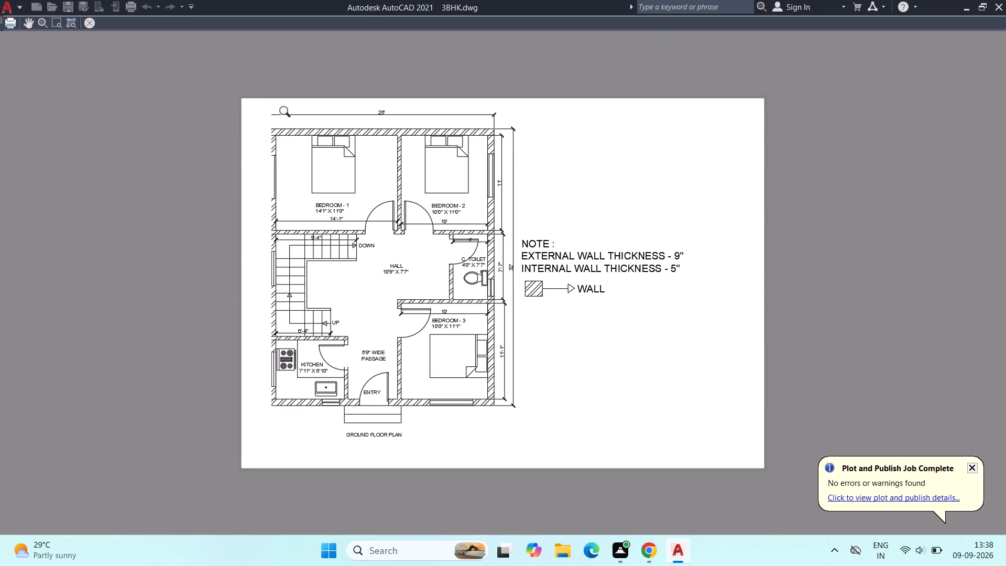
{"action": "left_click", "coordinate": [93, 28]}
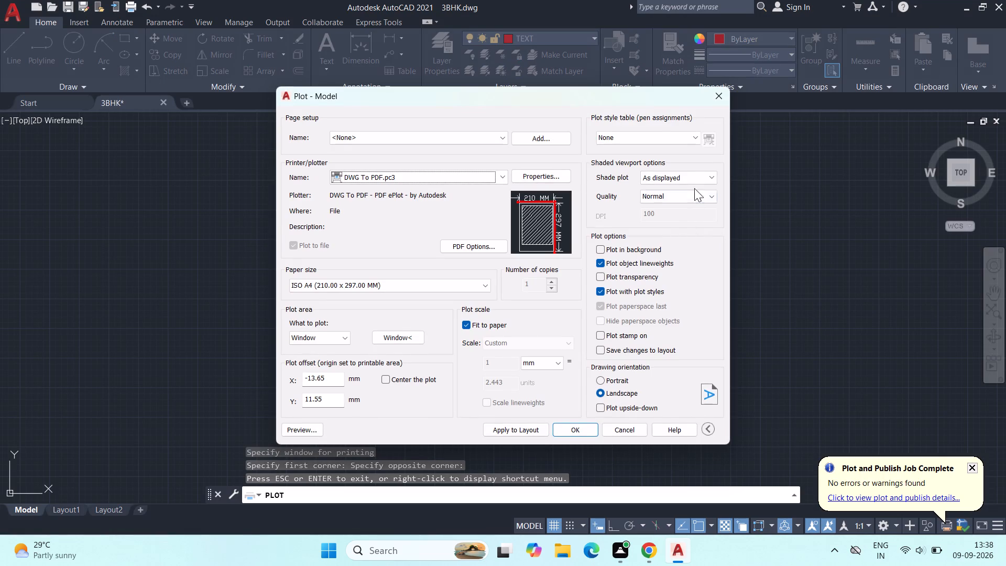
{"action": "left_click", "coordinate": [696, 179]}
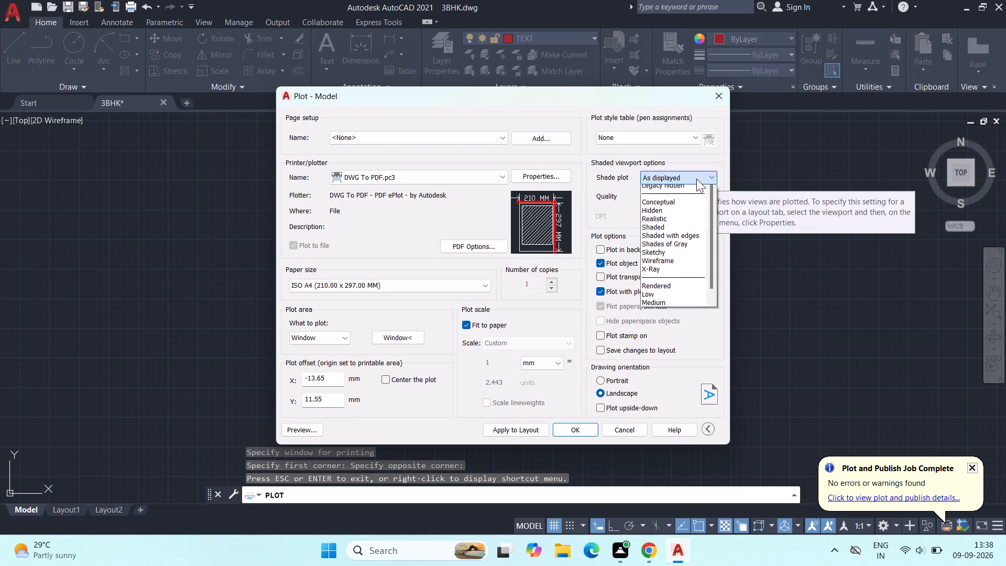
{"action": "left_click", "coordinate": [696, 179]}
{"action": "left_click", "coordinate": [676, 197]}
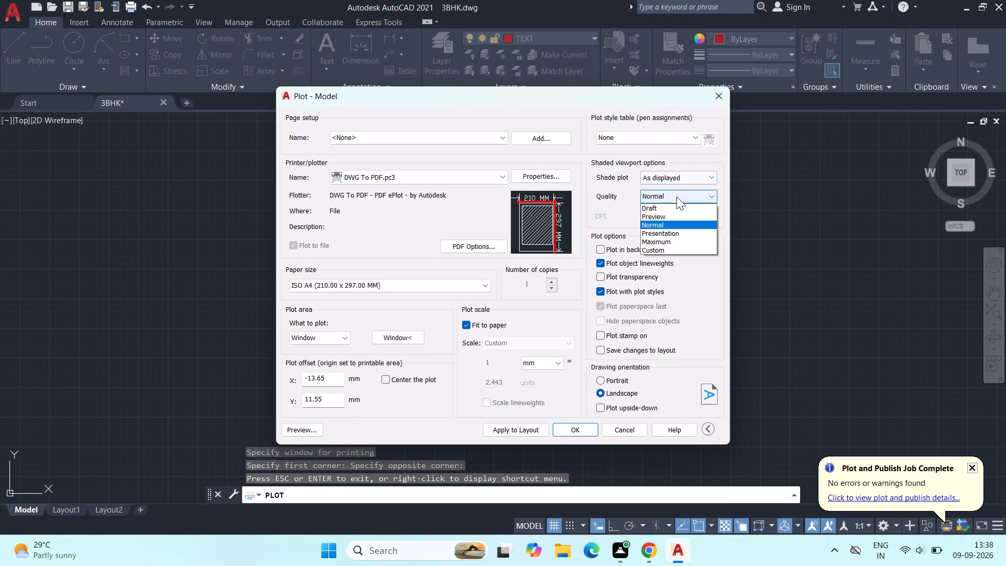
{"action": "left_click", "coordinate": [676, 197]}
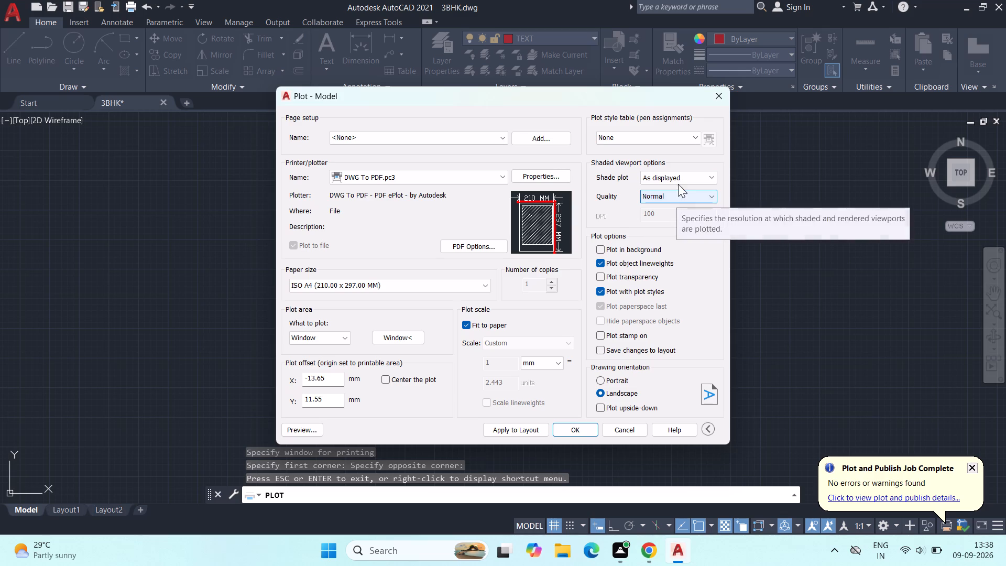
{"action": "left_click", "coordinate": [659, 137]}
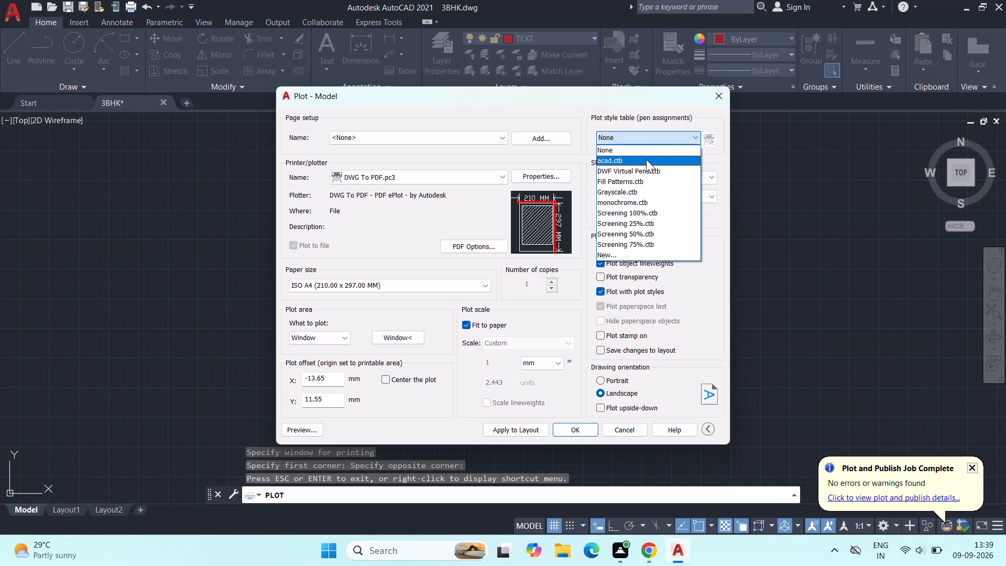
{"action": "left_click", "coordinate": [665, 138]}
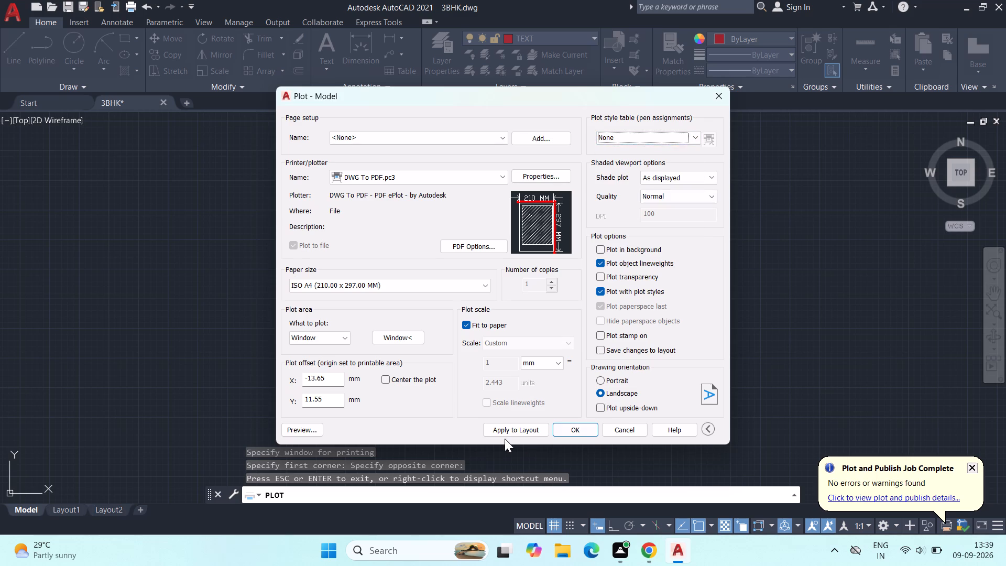
Plot the drawing to a new PDF named 3BHK-Model 1 in the Documents folder.
{"action": "left_click", "coordinate": [574, 428]}
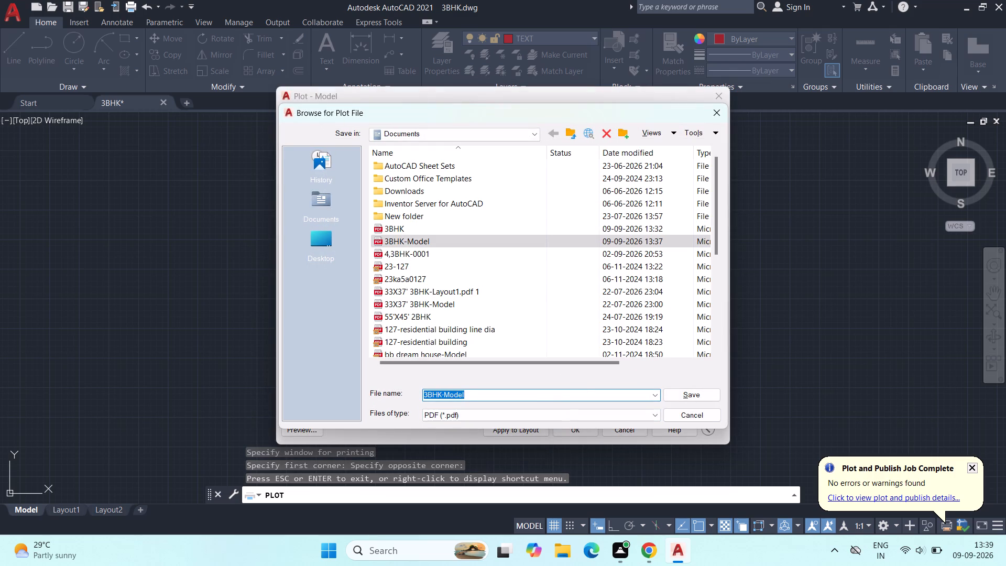
{"action": "left_click", "coordinate": [566, 396]}
{"action": "left_click", "coordinate": [566, 396]}
{"action": "key", "text": "space"}
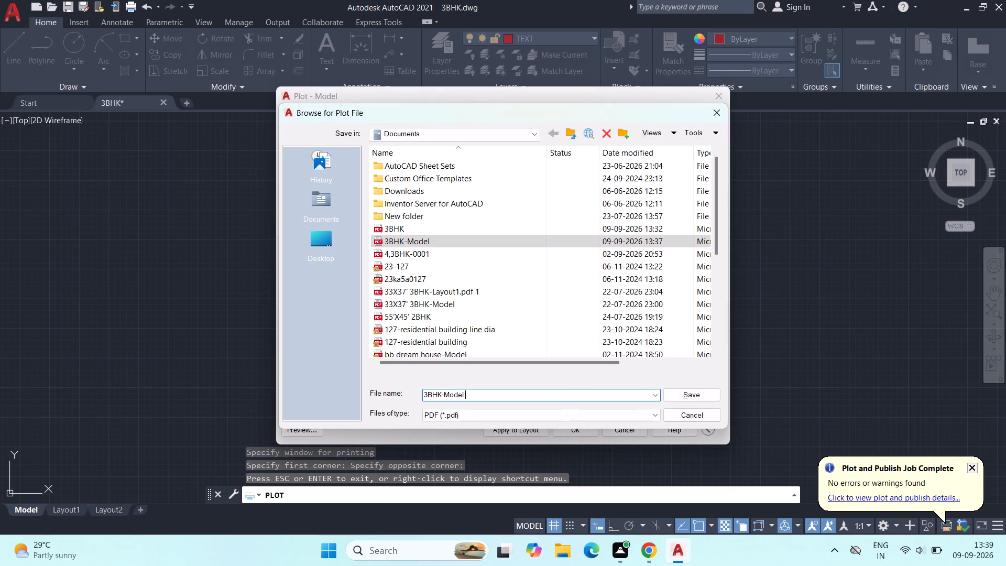
{"action": "key", "text": "1"}
{"action": "left_click", "coordinate": [688, 393]}
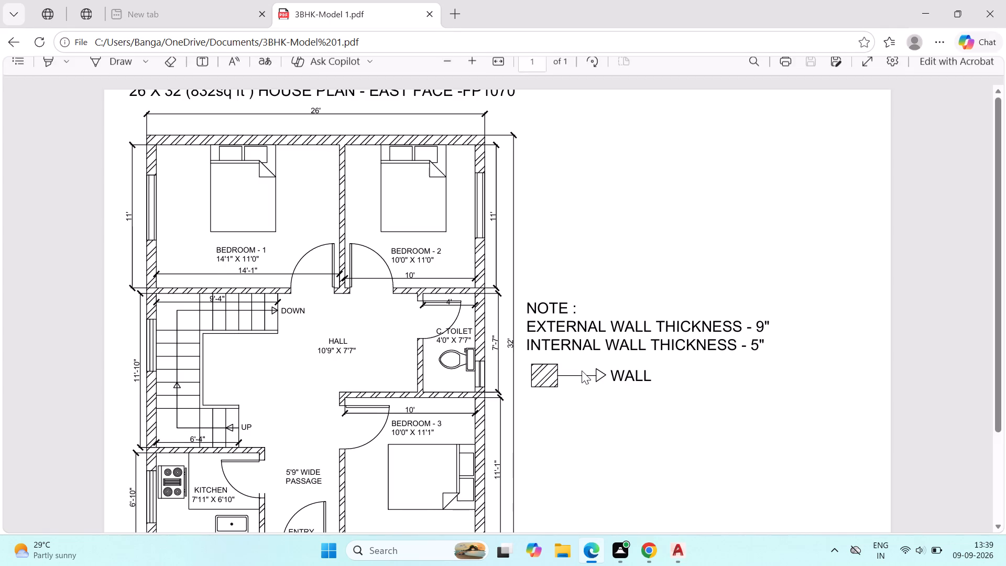
Review the plotted floor plan and notes in the PDF, close it and return to the drawing.
{"action": "scroll", "coordinate": [582, 371], "scroll_direction": "down", "scroll_amount": 3}
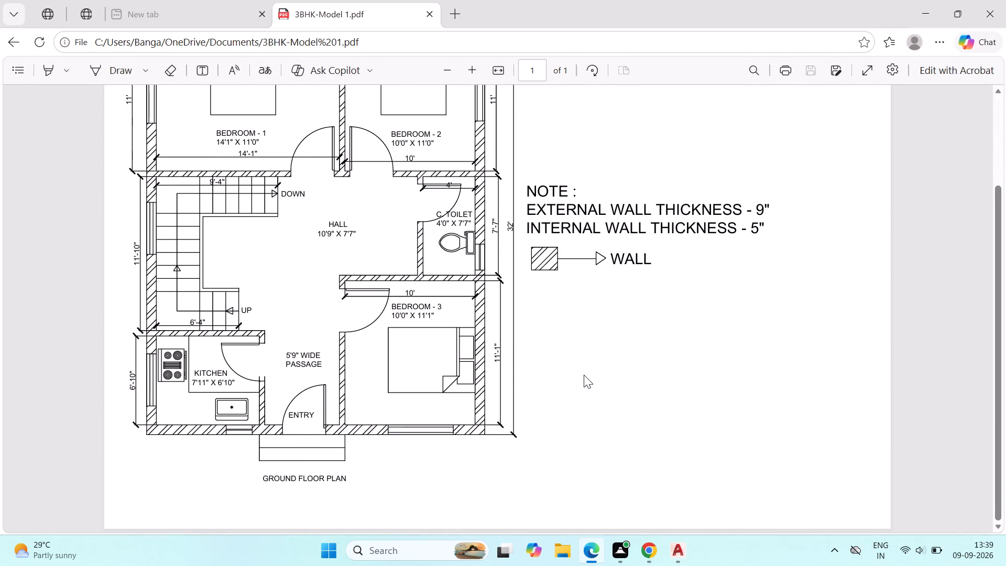
{"action": "scroll", "coordinate": [584, 375], "scroll_direction": "up", "scroll_amount": 6}
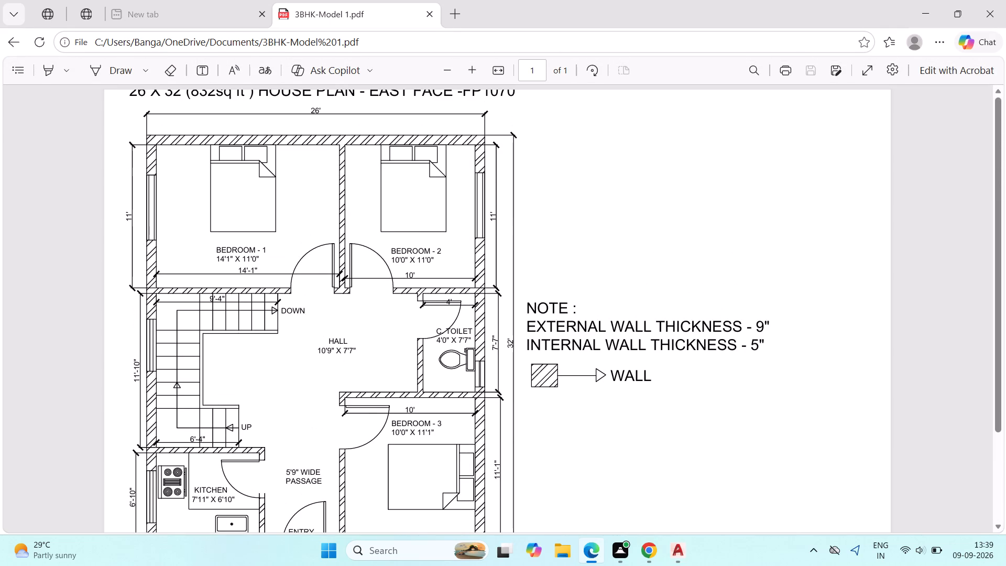
{"action": "scroll", "coordinate": [610, 389], "scroll_direction": "up", "scroll_amount": 3}
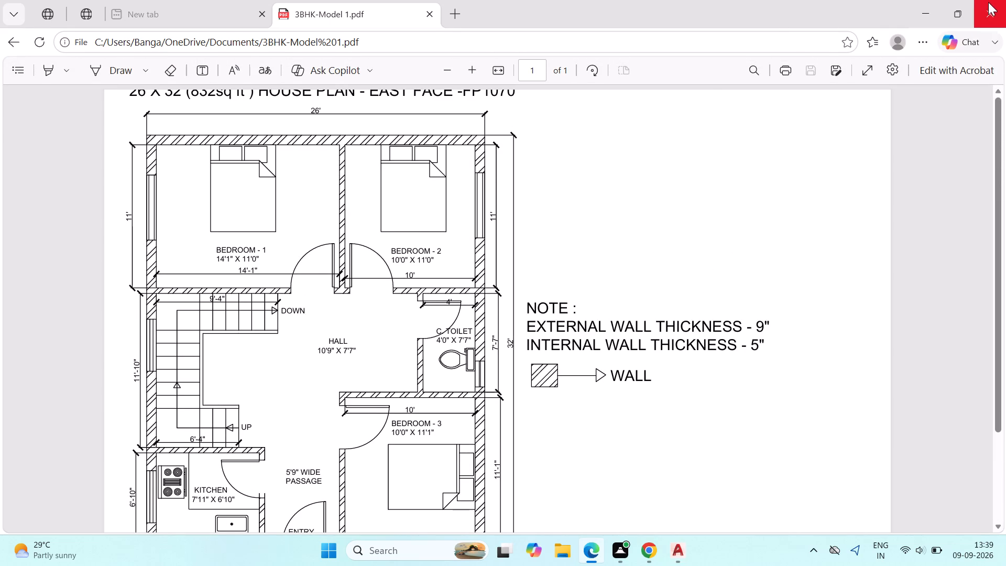
{"action": "left_click", "coordinate": [990, 4]}
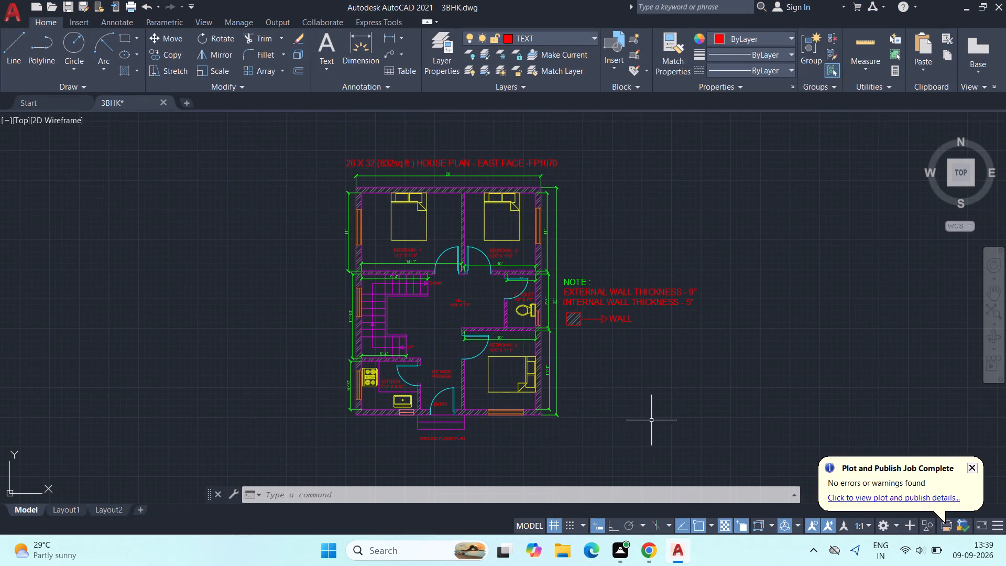
Save the 3BHK drawing.
{"action": "middle_click_drag", "start_coordinate": [648, 413], "coordinate": [664, 422]}
{"action": "middle_click_drag", "start_coordinate": [643, 401], "coordinate": [635, 404]}
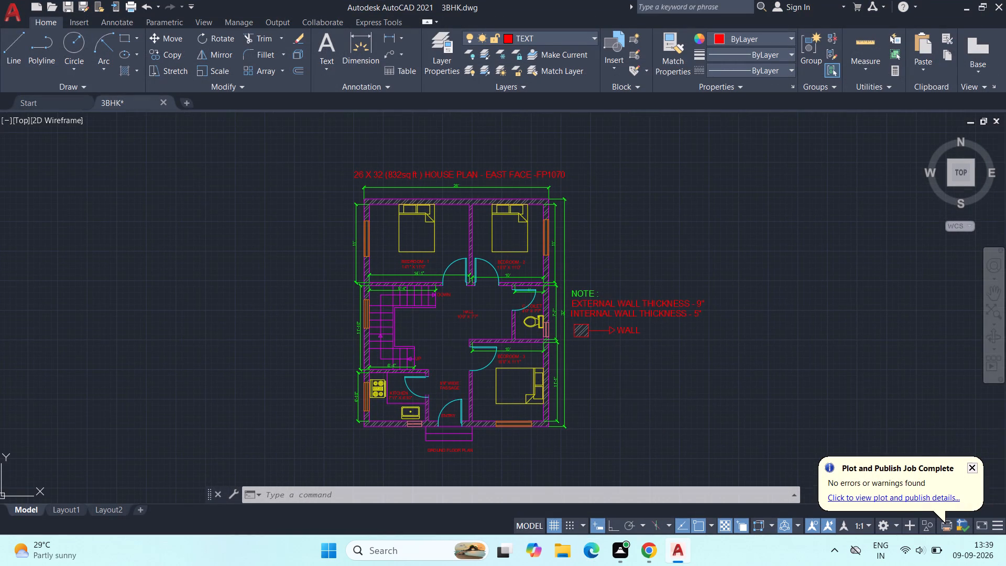
{"action": "middle_click_drag", "start_coordinate": [635, 404], "coordinate": [632, 405]}
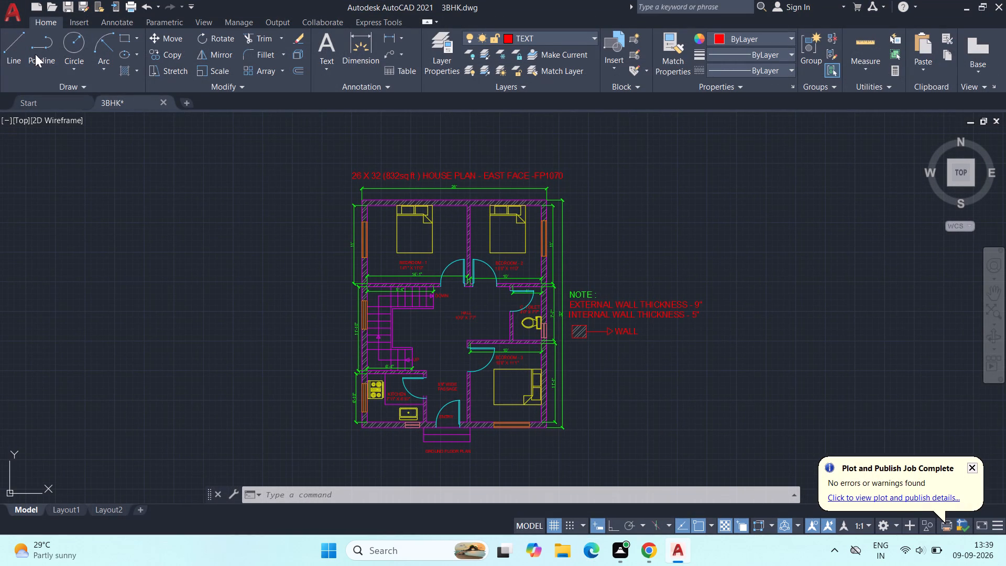
{"action": "key", "text": "ctrl+s"}
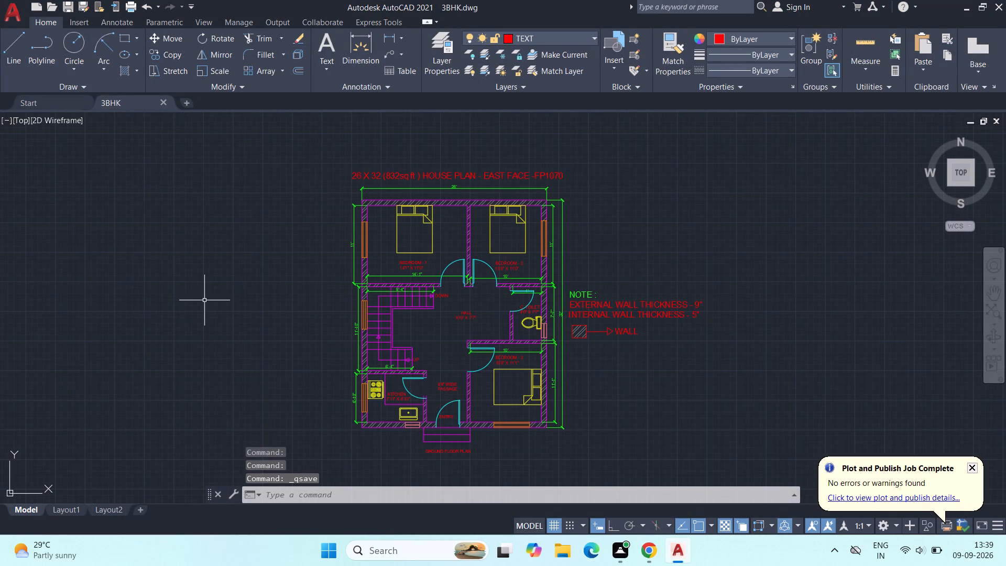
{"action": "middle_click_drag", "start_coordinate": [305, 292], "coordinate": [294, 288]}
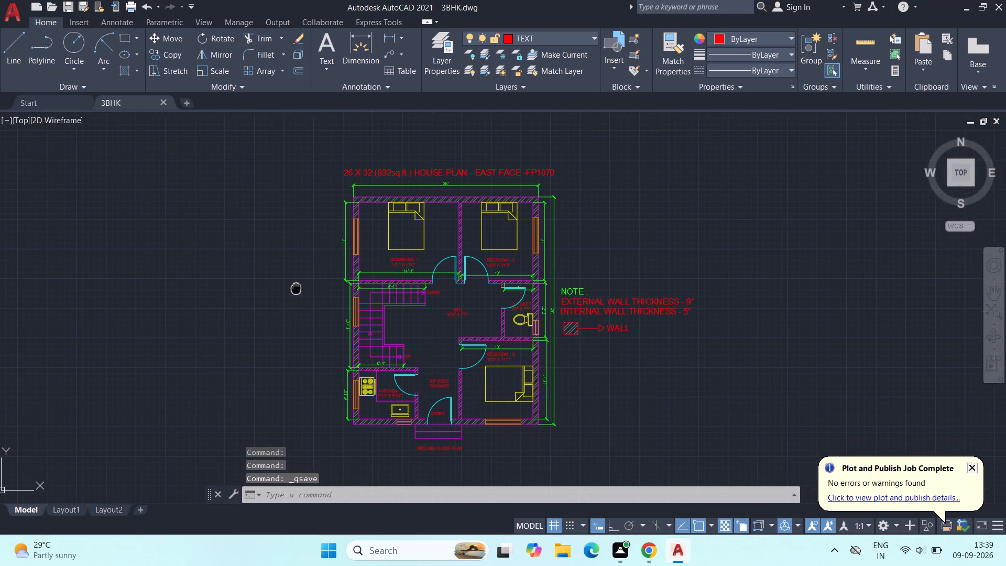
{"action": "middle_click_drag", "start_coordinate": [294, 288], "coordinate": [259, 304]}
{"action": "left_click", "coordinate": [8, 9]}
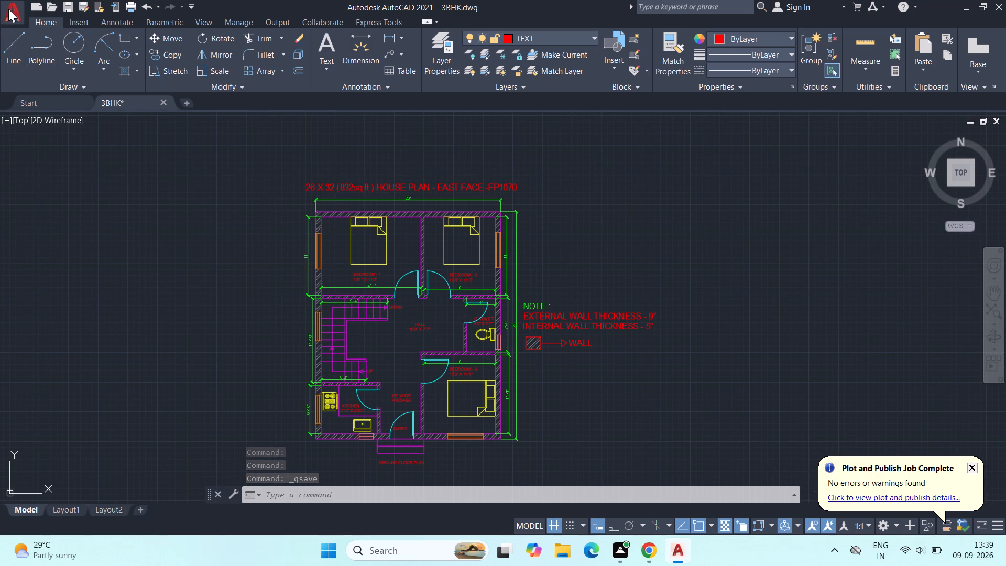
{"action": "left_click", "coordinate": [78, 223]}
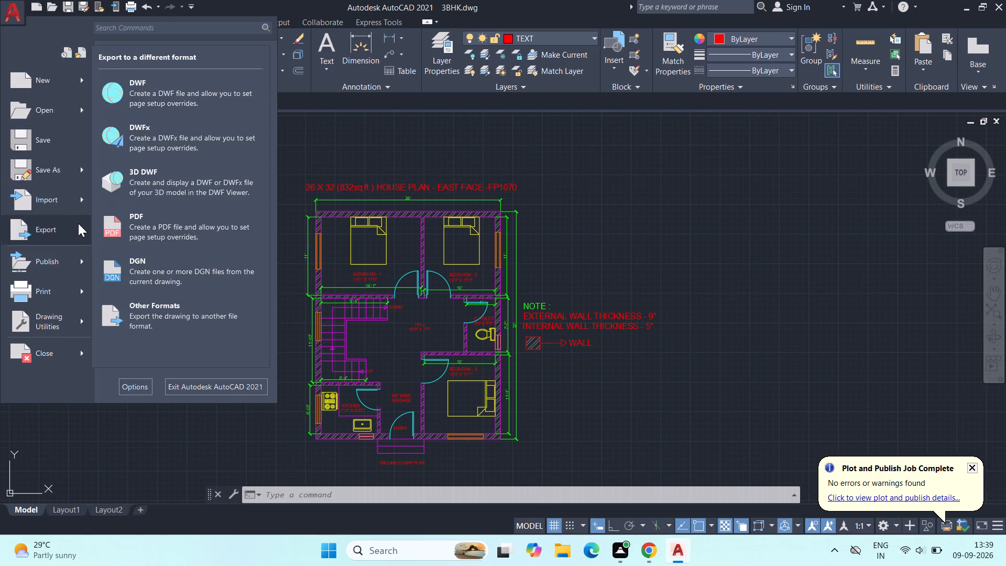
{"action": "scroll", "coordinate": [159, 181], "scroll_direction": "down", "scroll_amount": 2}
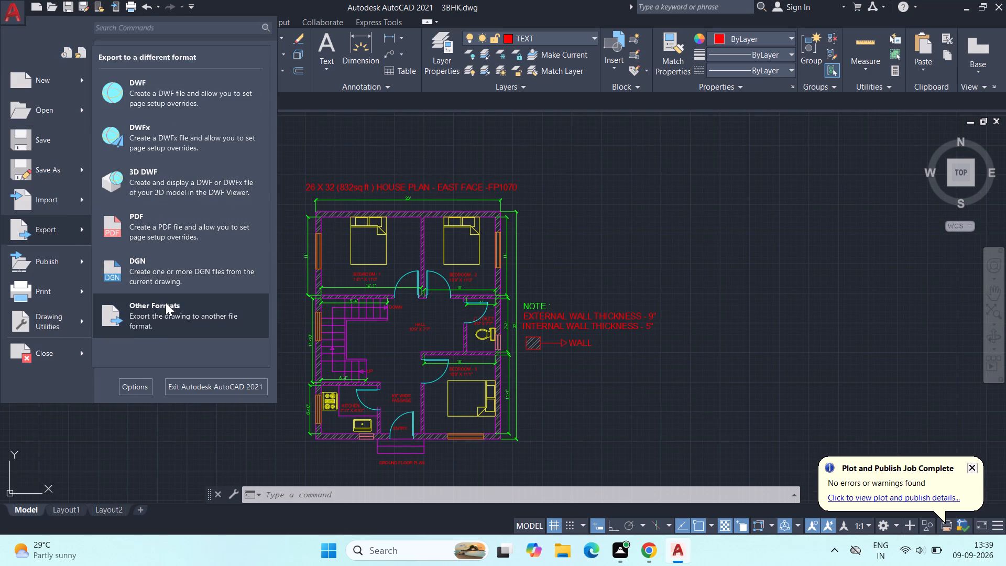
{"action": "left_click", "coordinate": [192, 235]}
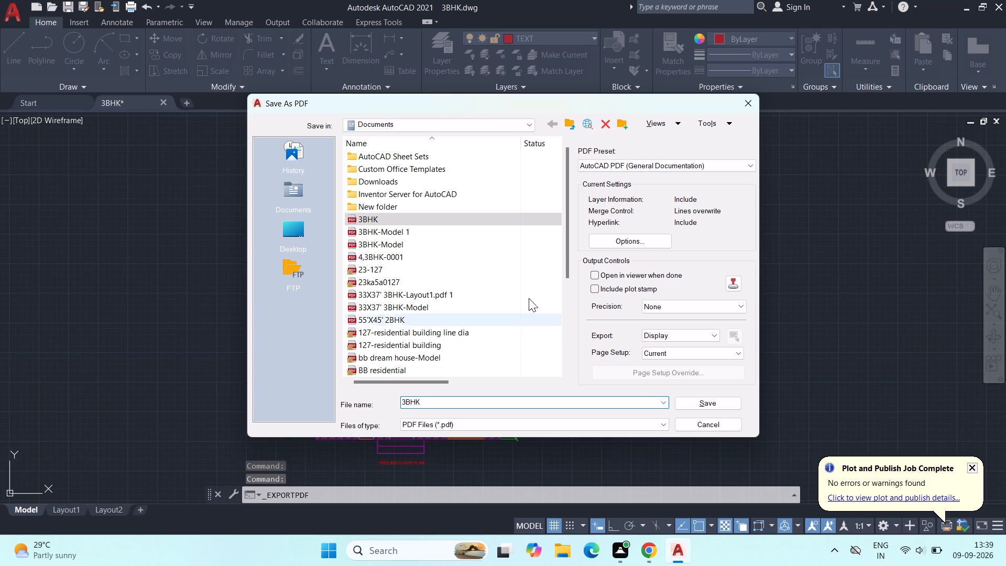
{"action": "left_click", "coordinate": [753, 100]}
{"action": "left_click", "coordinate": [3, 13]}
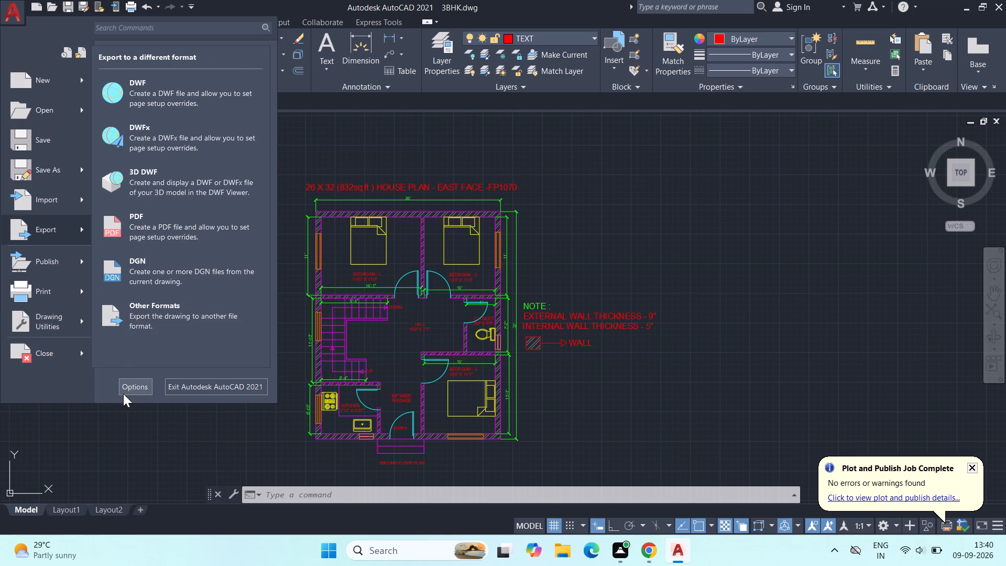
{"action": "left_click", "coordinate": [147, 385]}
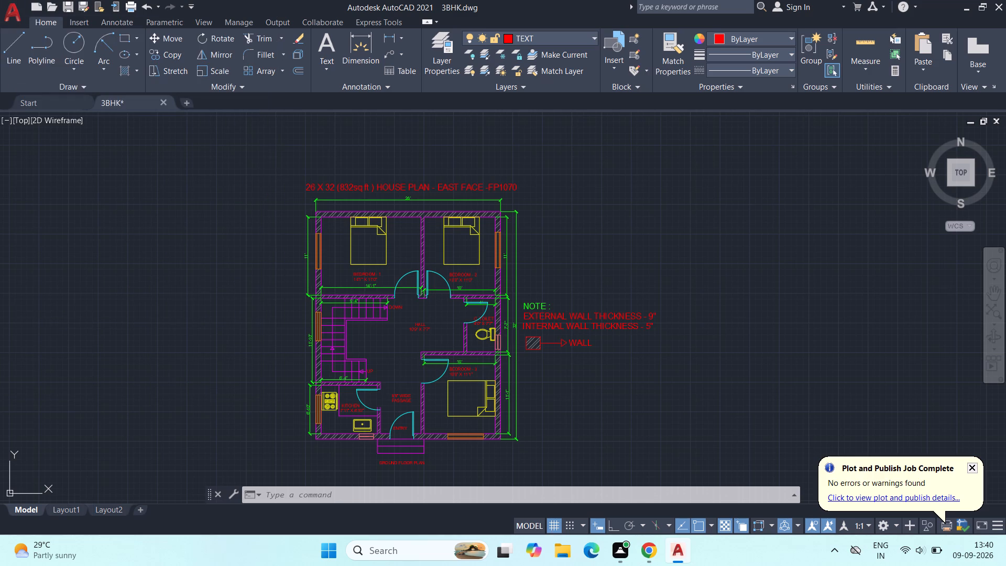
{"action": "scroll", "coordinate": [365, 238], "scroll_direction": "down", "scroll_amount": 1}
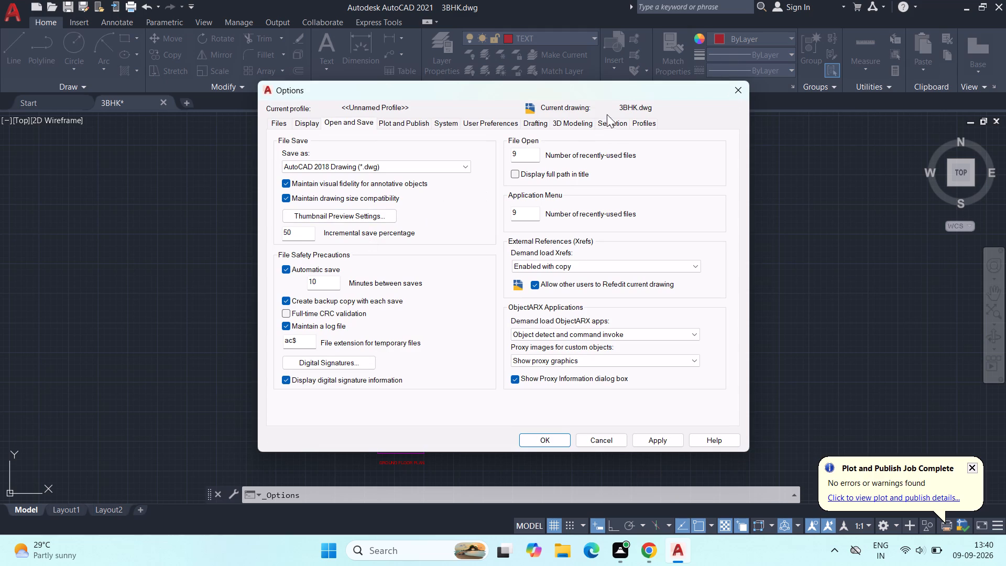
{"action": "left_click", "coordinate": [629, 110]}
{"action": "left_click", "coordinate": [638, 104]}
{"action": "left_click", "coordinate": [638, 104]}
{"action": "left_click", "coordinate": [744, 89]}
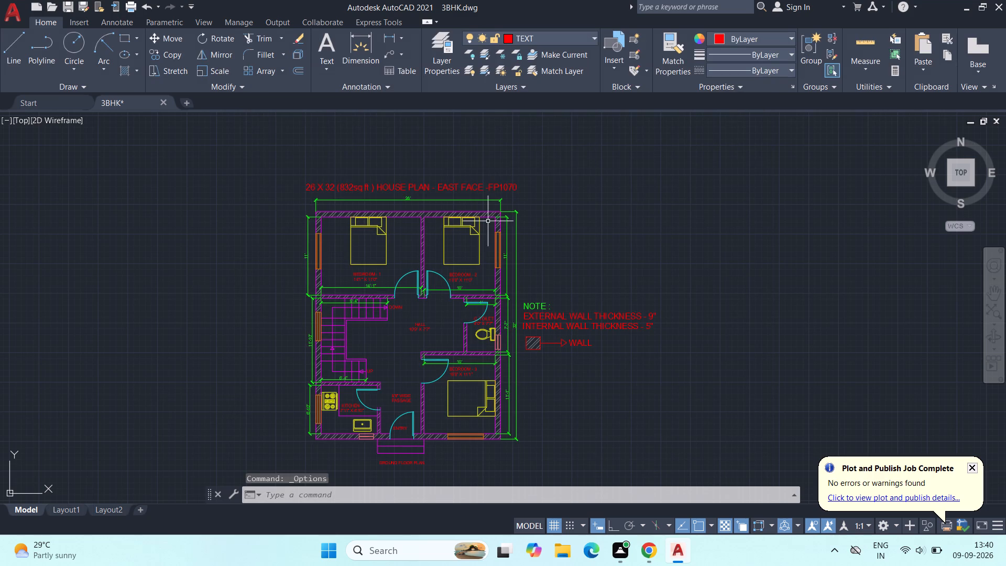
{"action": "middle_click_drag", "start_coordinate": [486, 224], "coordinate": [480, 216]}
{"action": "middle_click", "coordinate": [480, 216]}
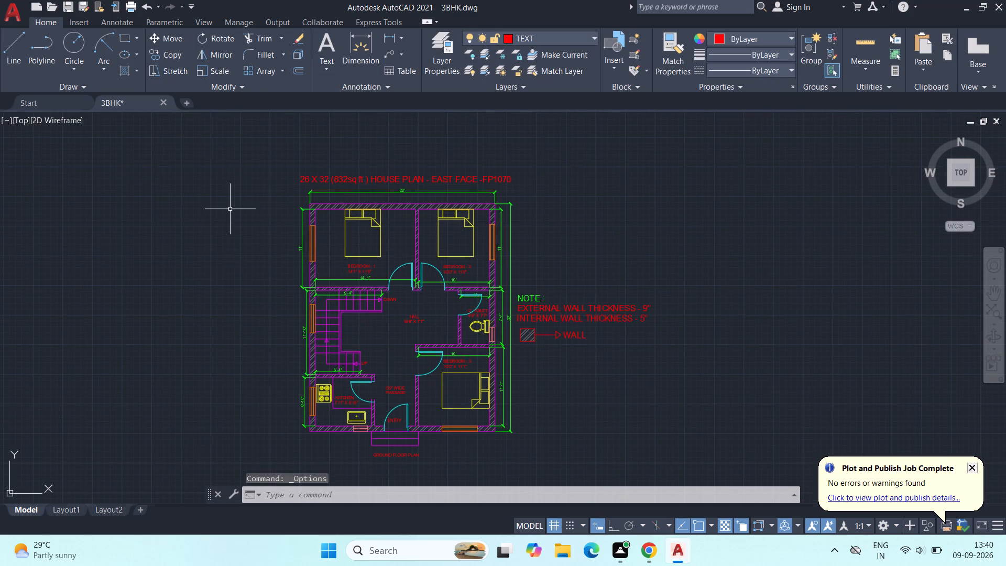
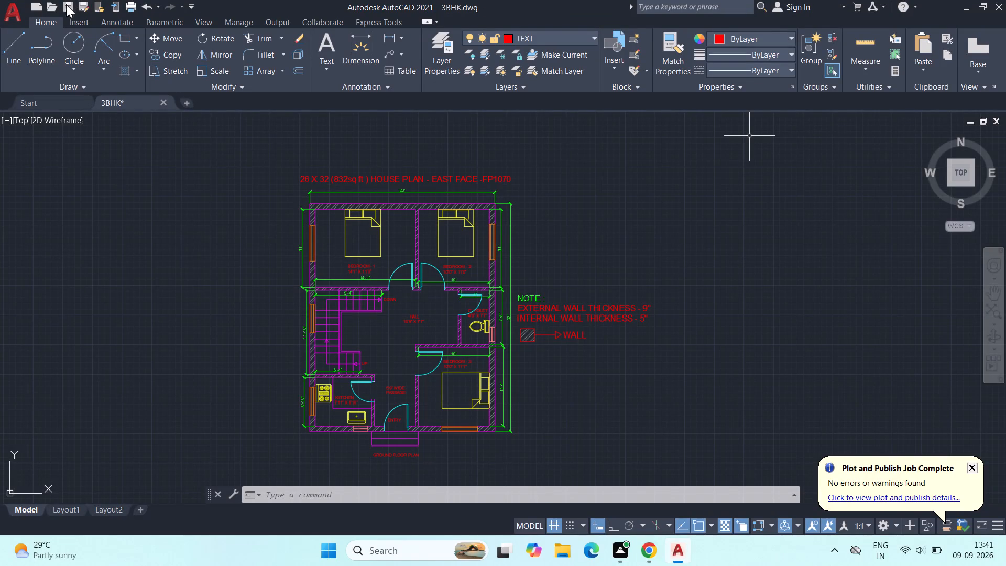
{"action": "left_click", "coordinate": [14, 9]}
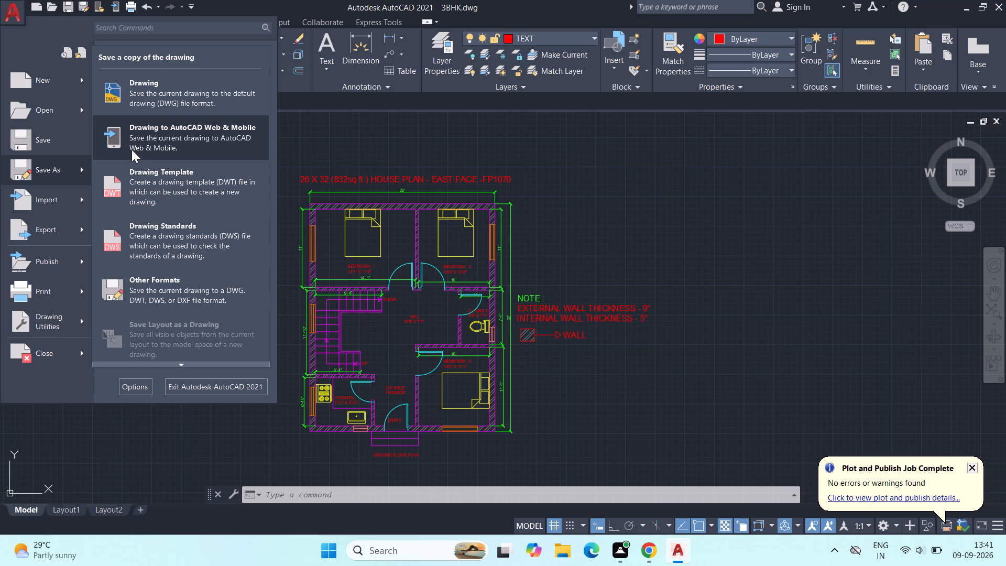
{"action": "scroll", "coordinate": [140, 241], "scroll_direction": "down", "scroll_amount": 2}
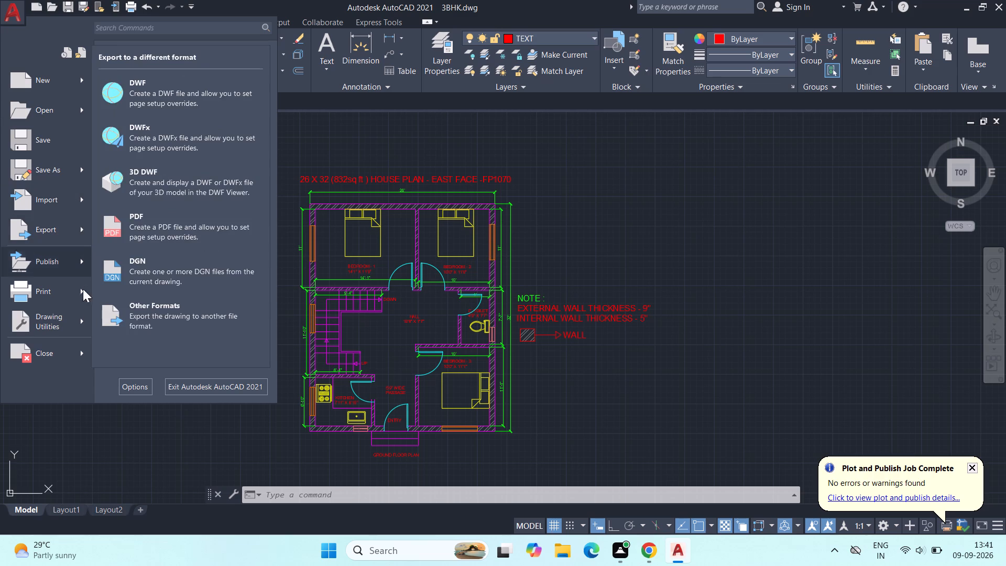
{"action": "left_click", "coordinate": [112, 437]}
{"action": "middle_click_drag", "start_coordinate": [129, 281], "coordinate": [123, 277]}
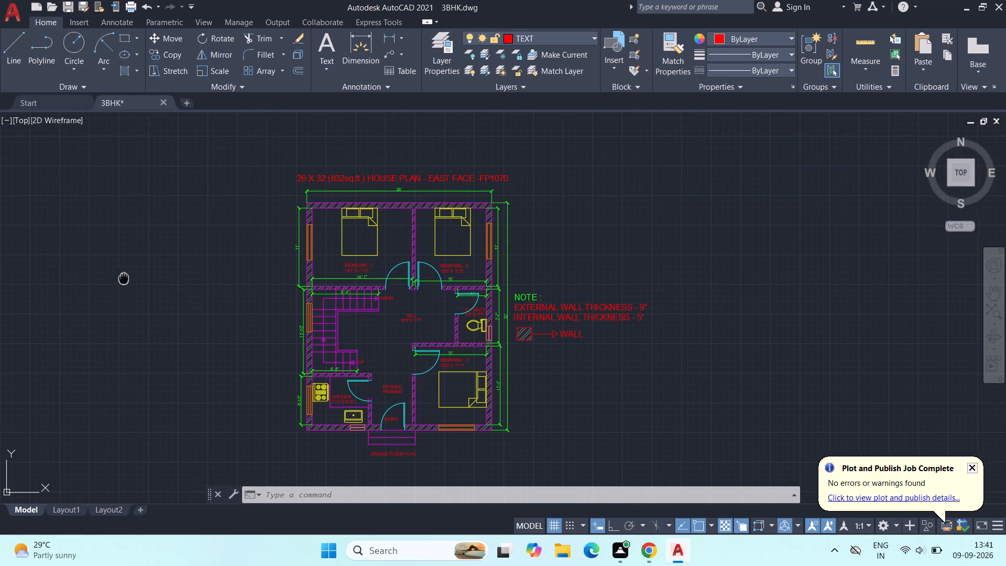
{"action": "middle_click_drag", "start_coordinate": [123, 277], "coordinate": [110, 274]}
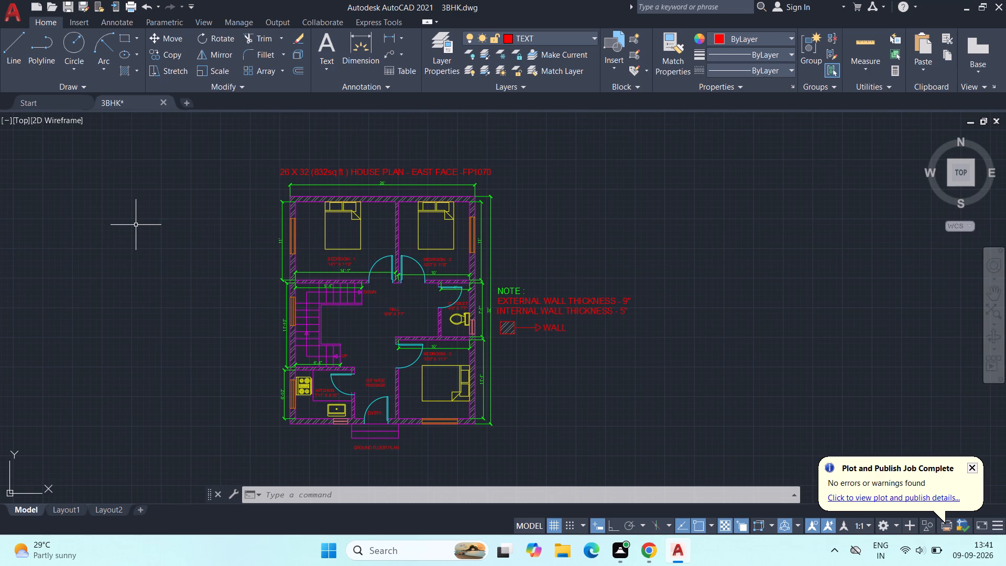